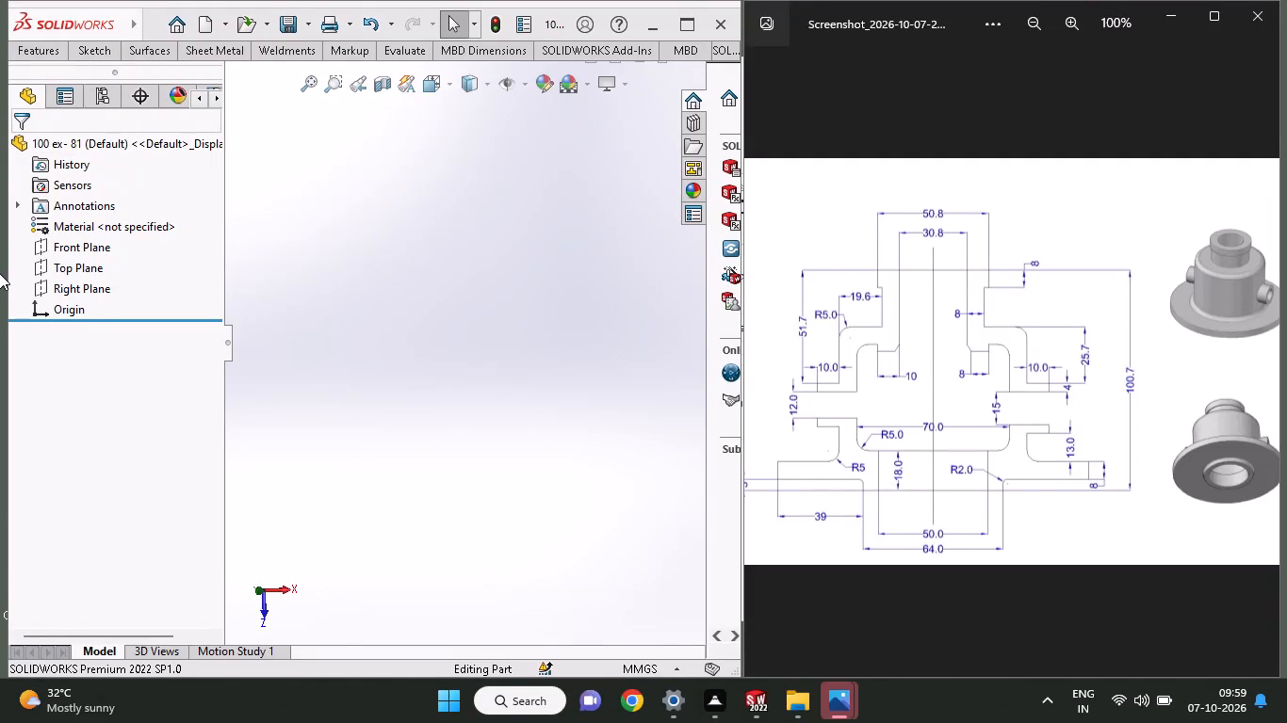
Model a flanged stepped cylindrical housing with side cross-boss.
Start a sketch on the Top Plane and draw a circle of about 65.5 mm radius centred on the origin.
click(49, 265)
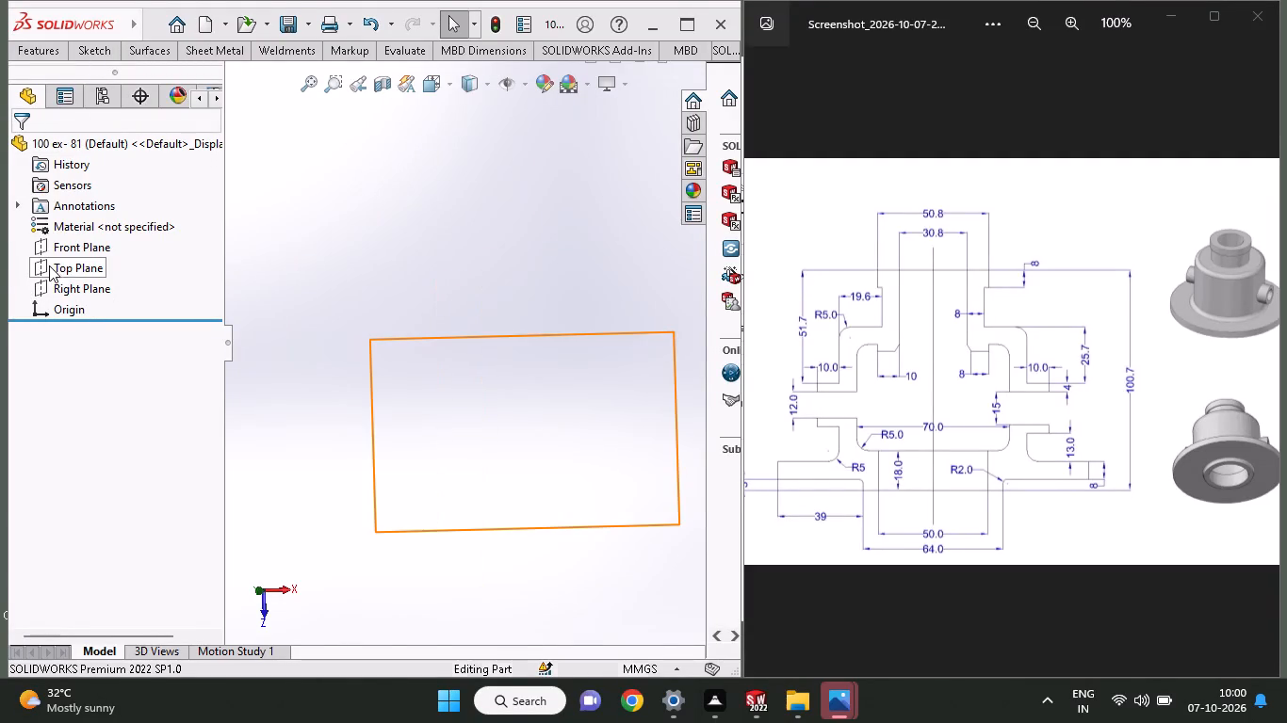
click(91, 263)
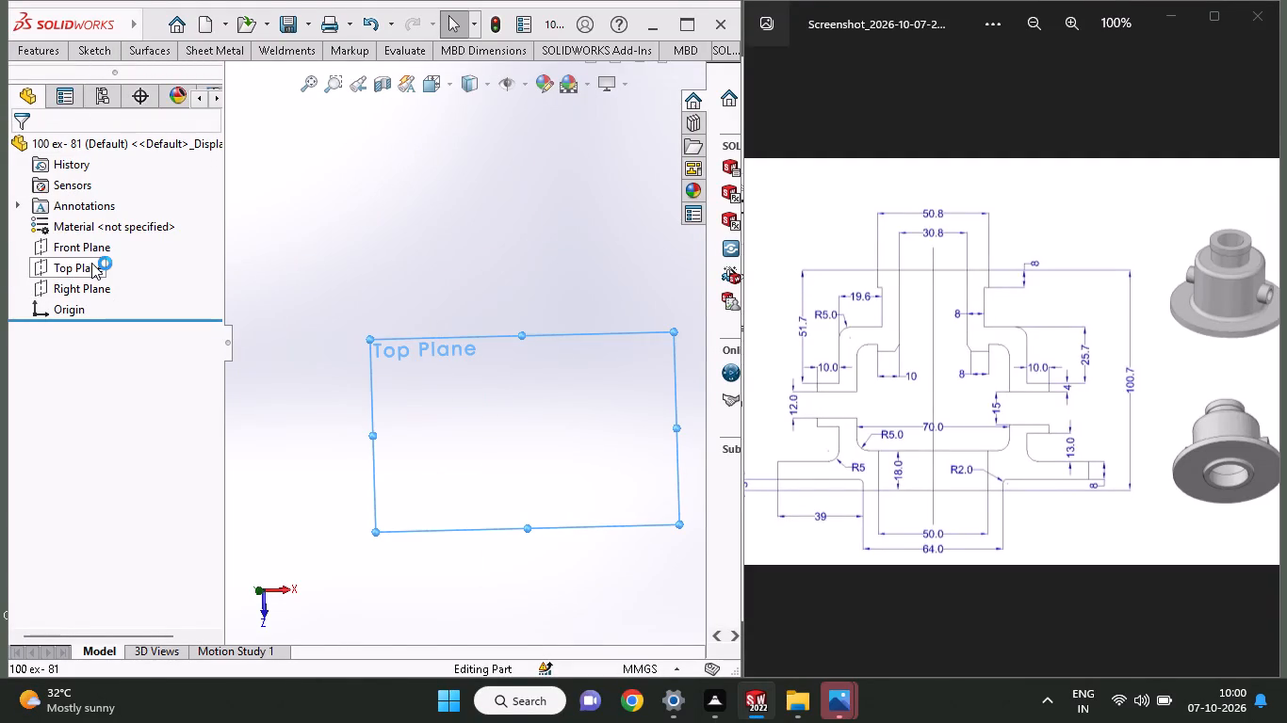
scroll(91, 263, down, 1)
click(88, 268)
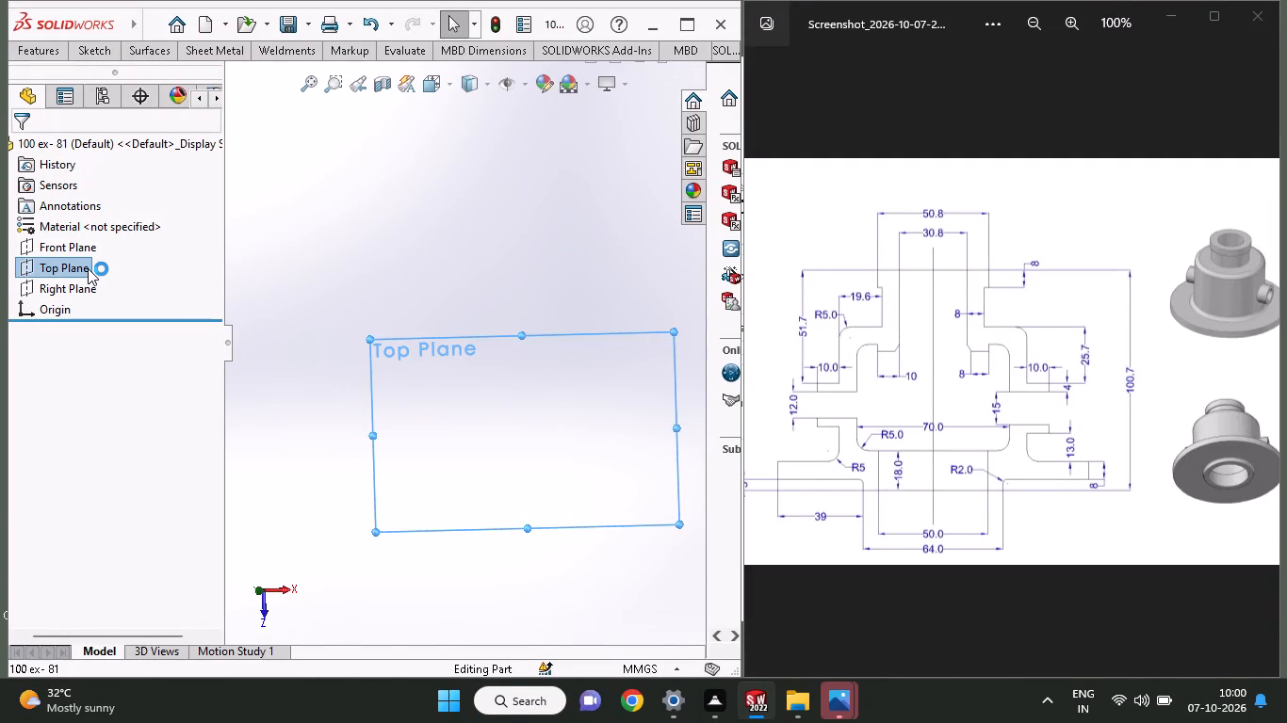
click(113, 268)
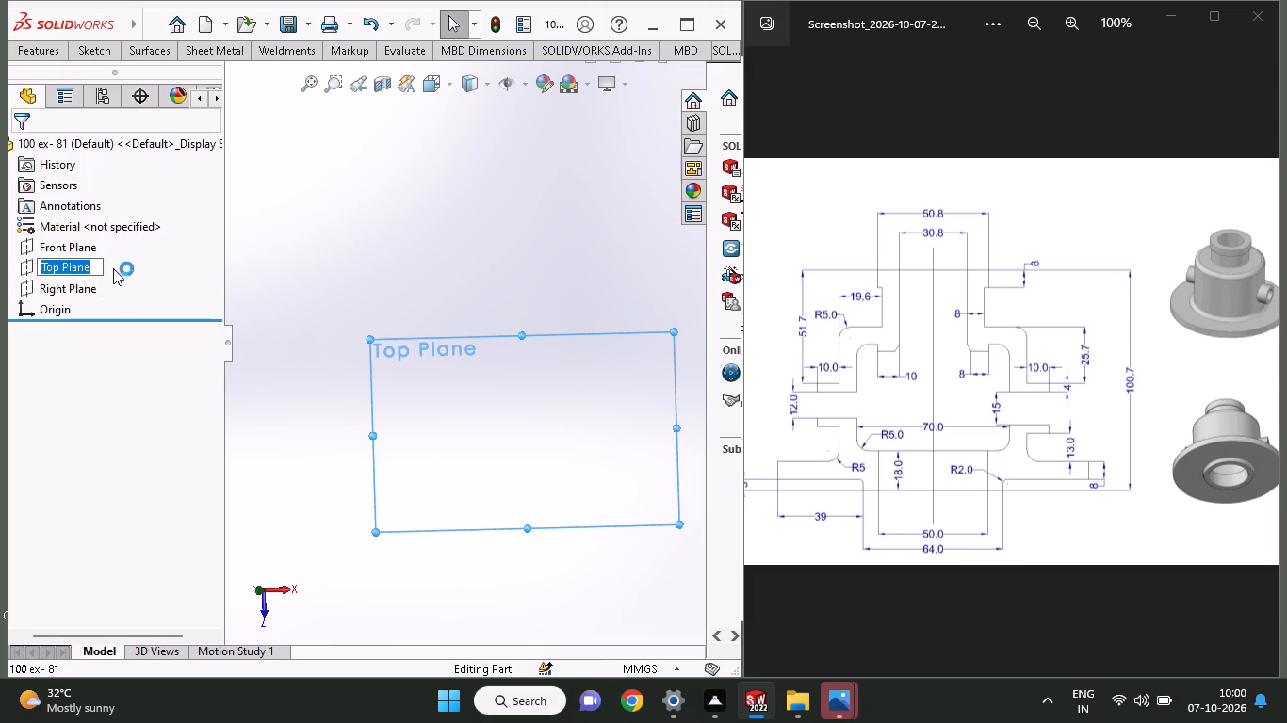
click(118, 247)
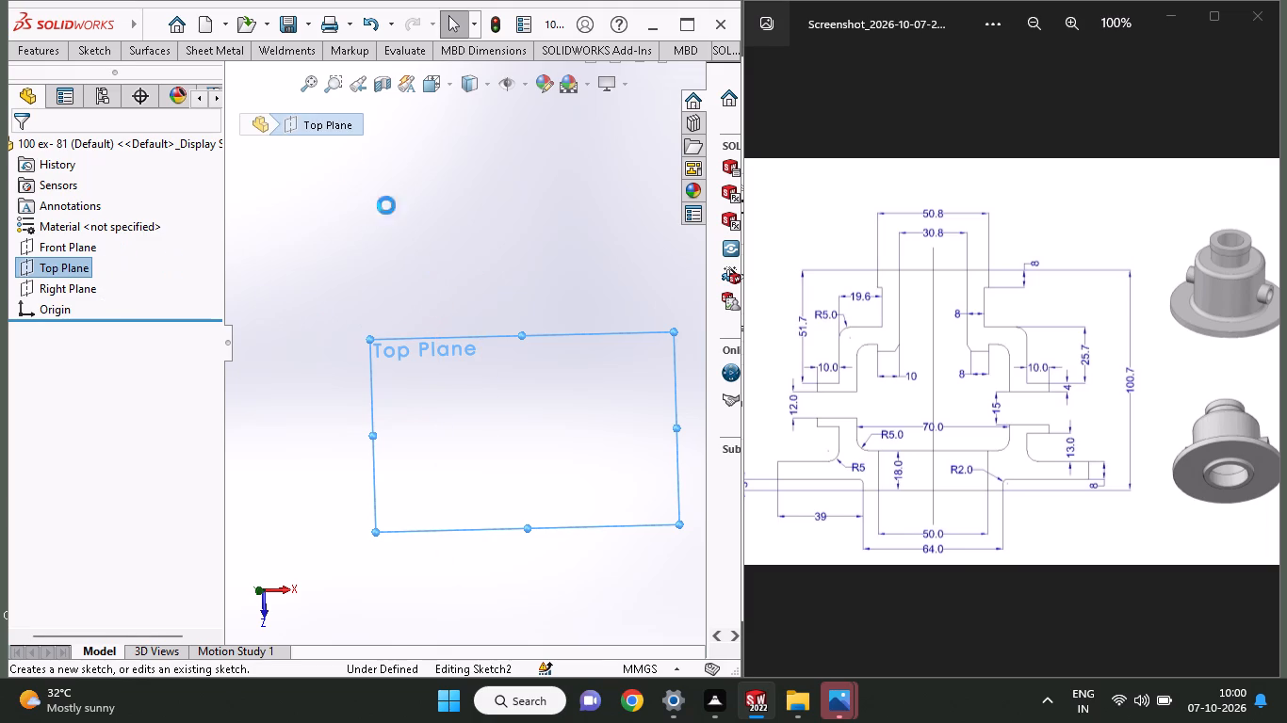
click(77, 52)
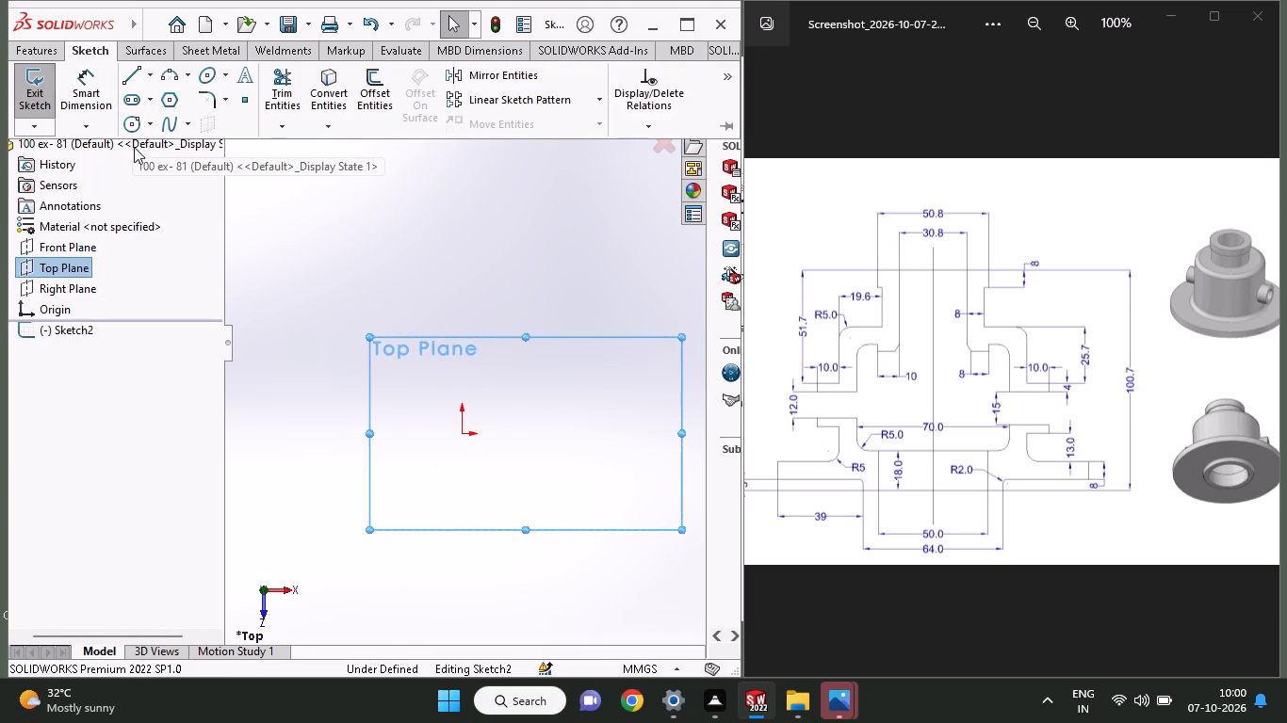
click(132, 129)
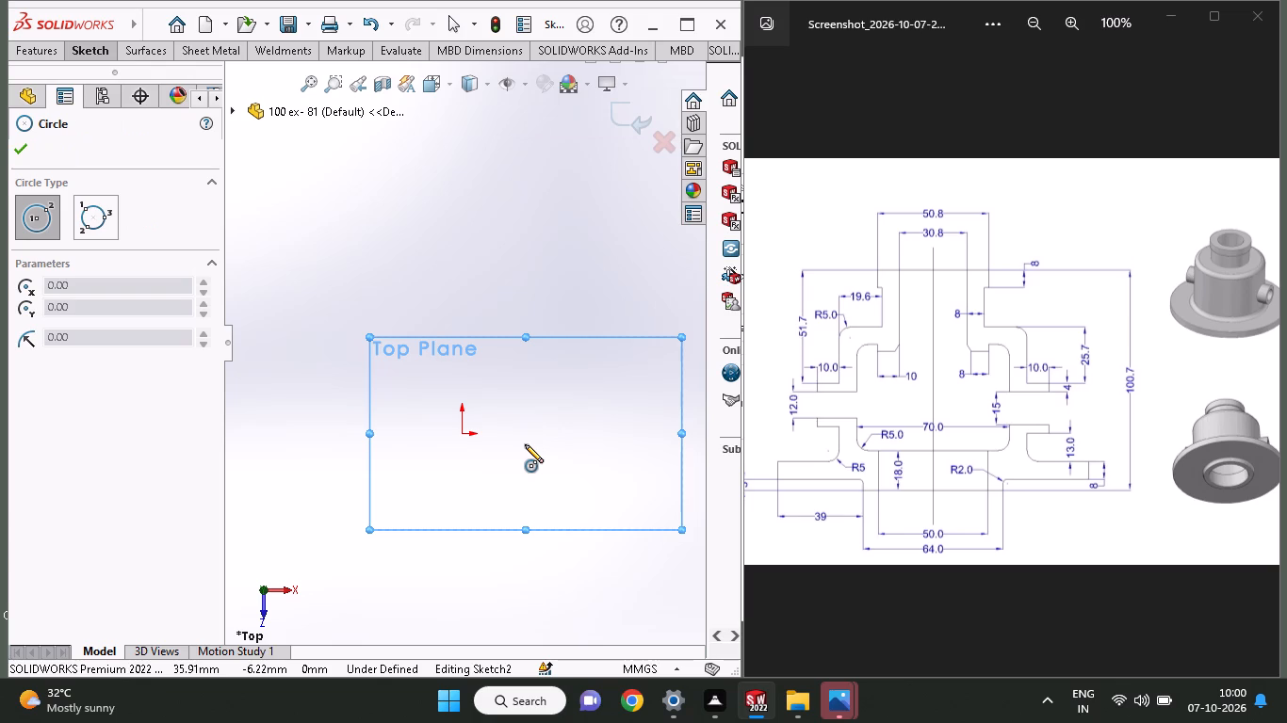
click(458, 433)
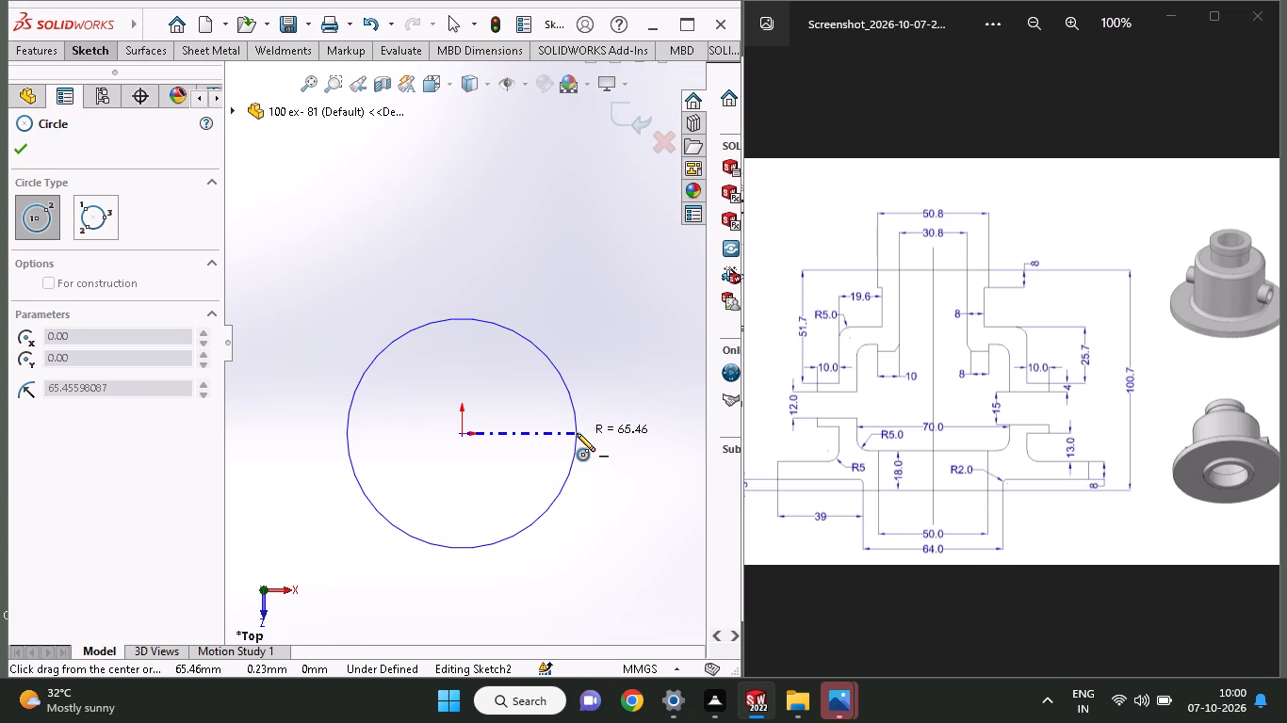
click(577, 433)
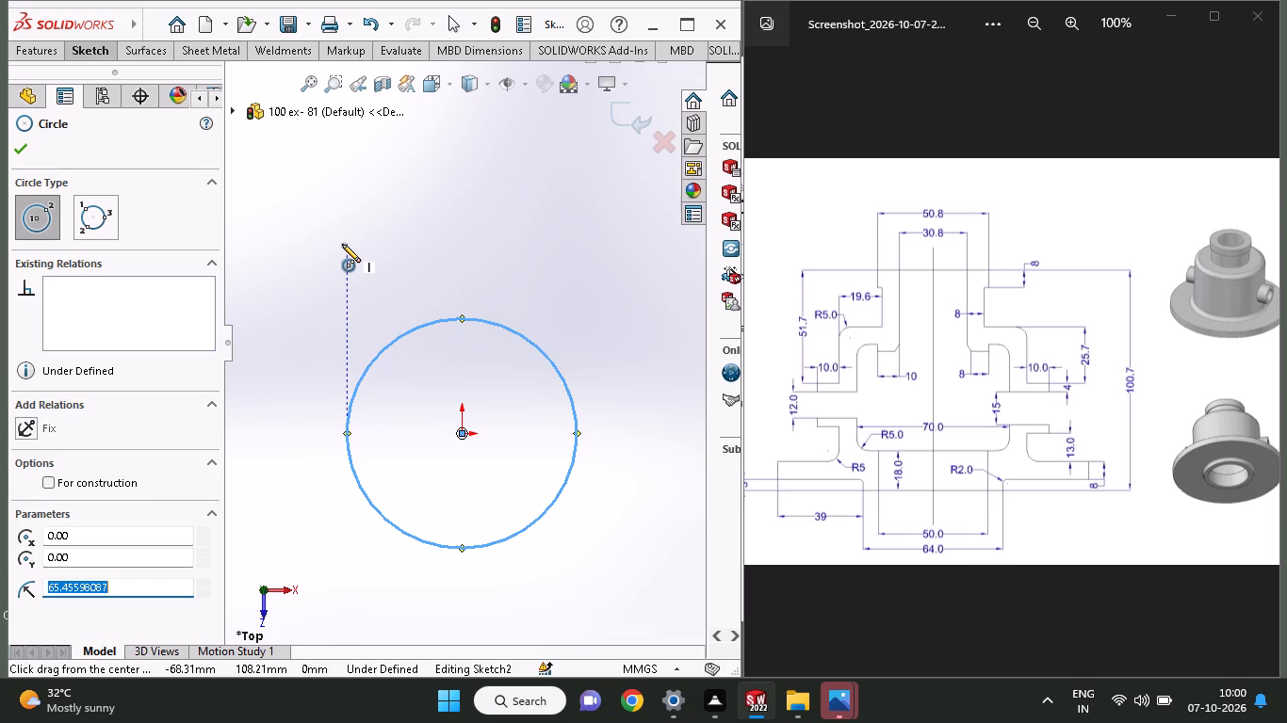
Dimension the circle's diameter to 64 mm.
click(42, 56)
click(88, 56)
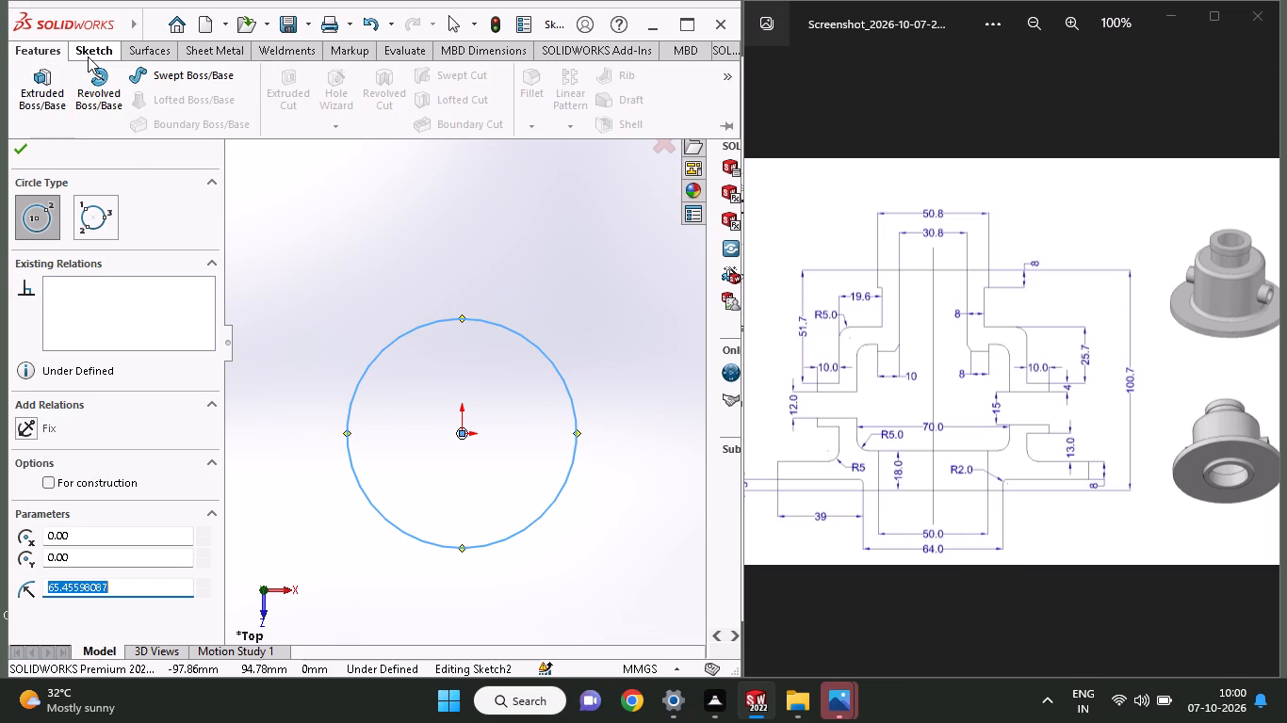
click(90, 85)
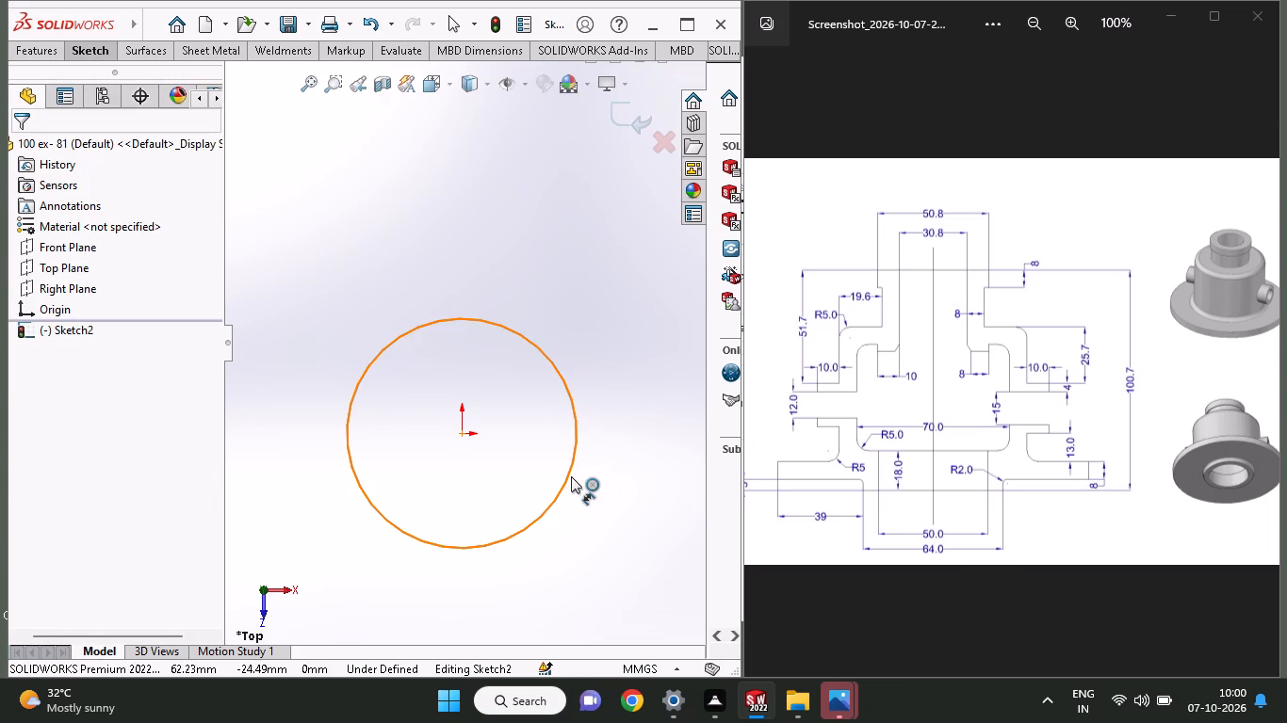
click(571, 476)
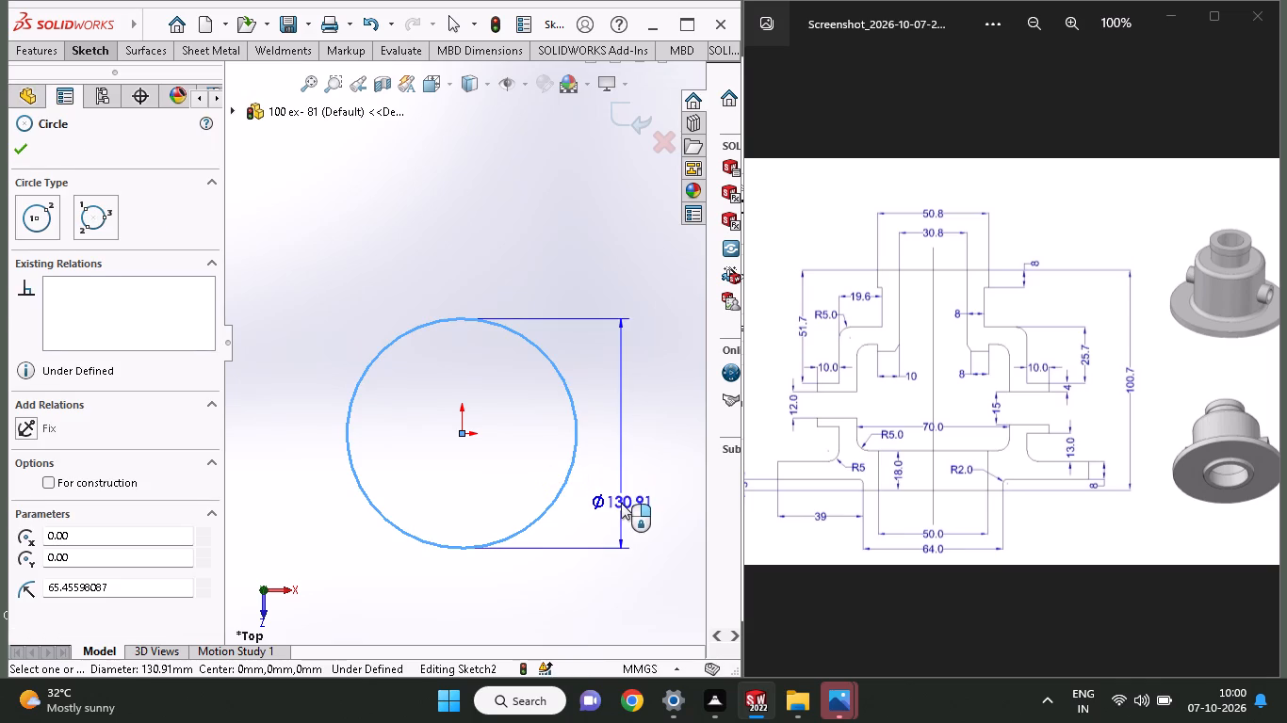
click(621, 503)
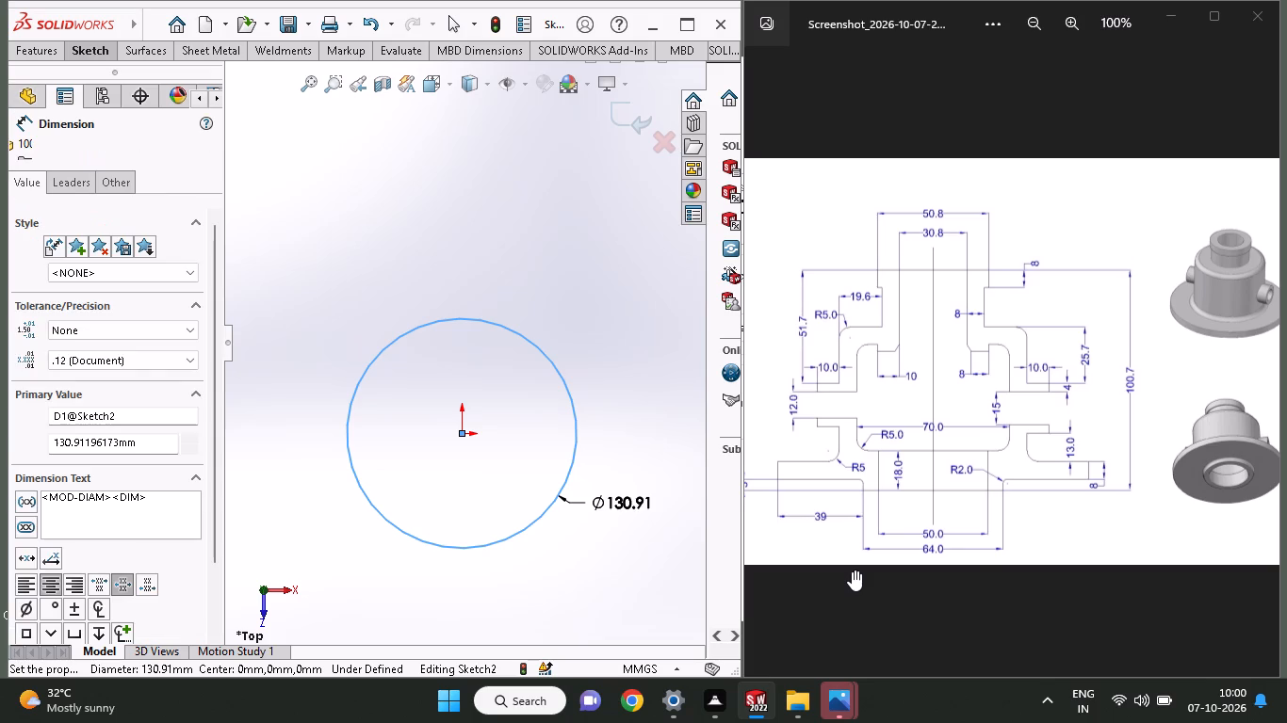
text(64)
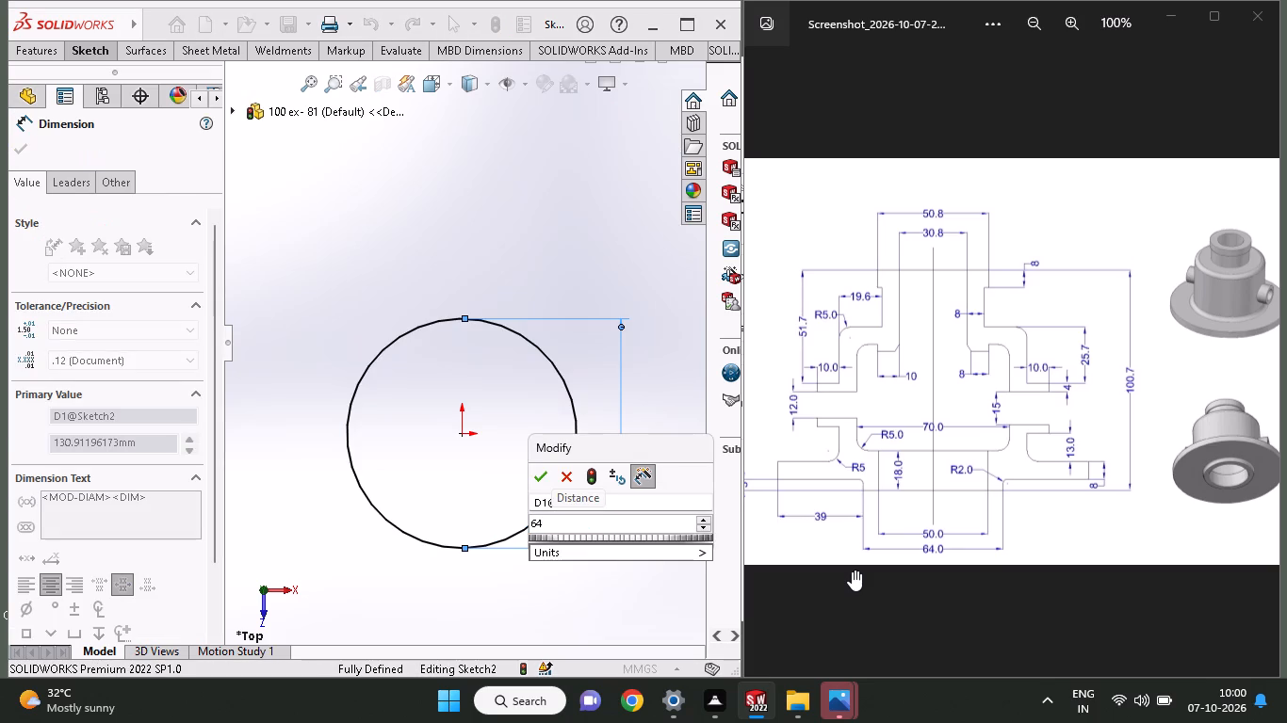
key(Return)
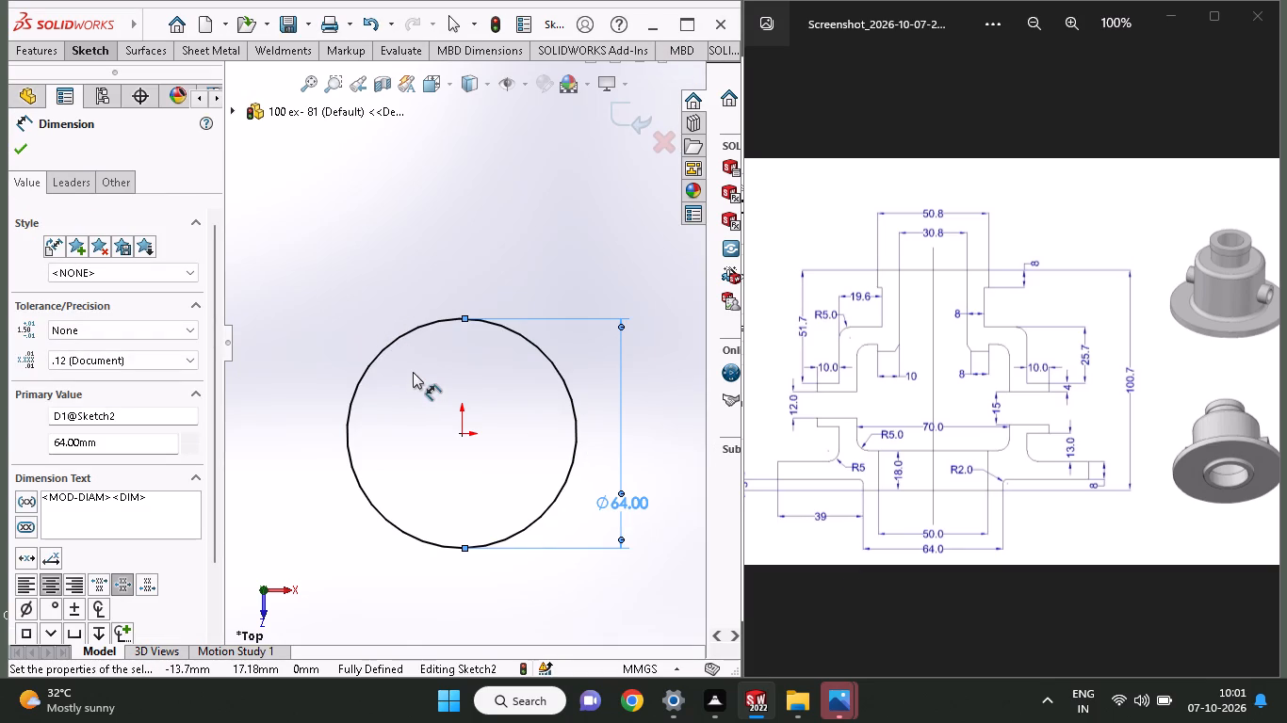
Extrude the 64 mm circle as a solid boss with a Blind depth of 5 mm, following the reference drawing.
click(57, 56)
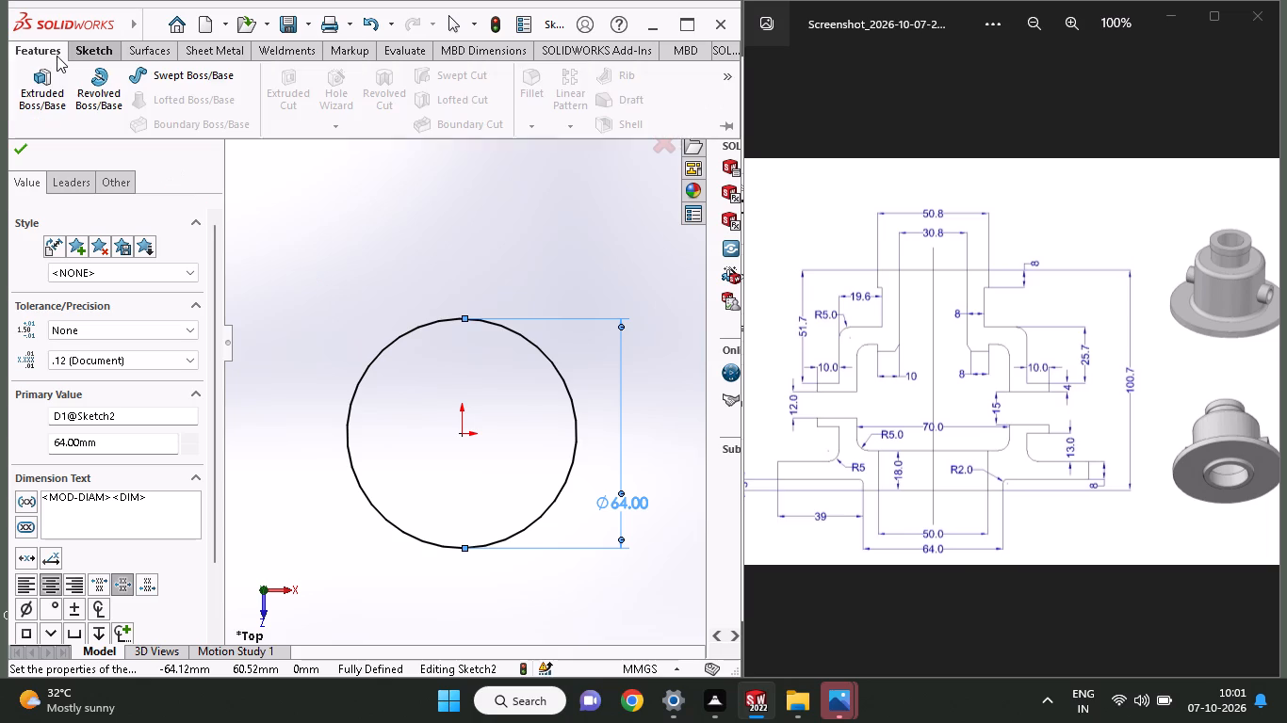
click(48, 80)
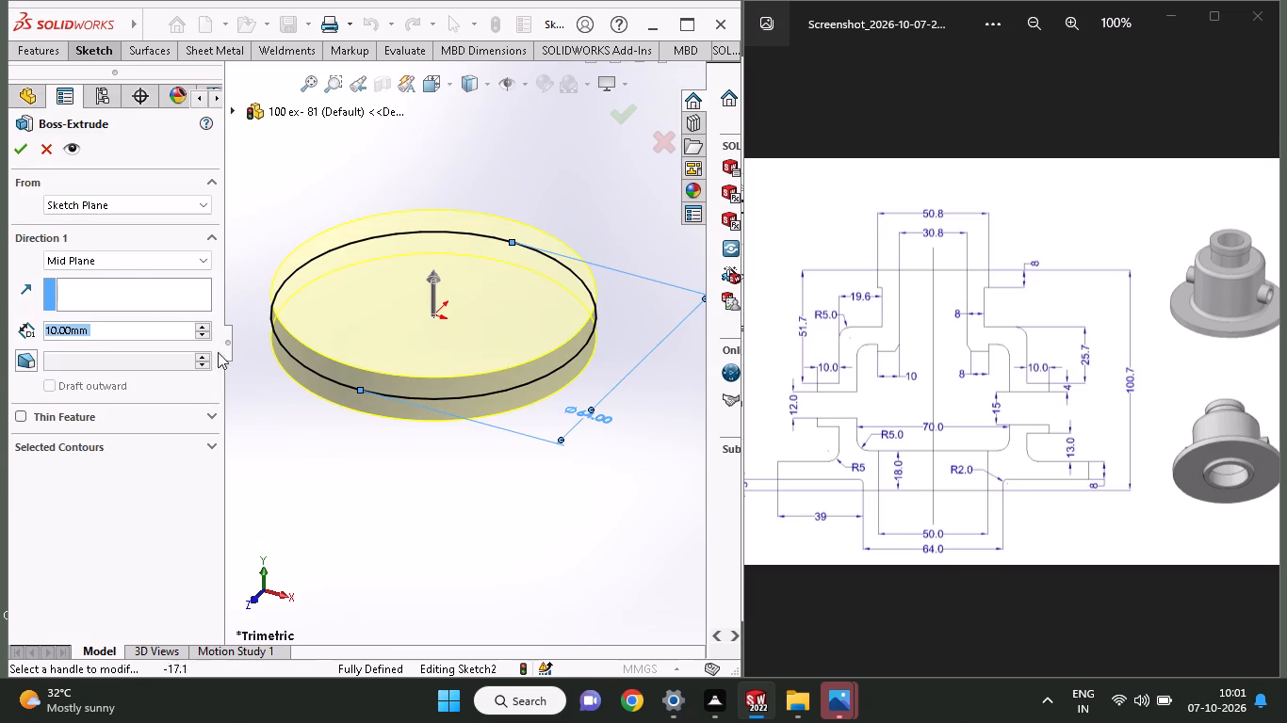
click(116, 265)
click(113, 280)
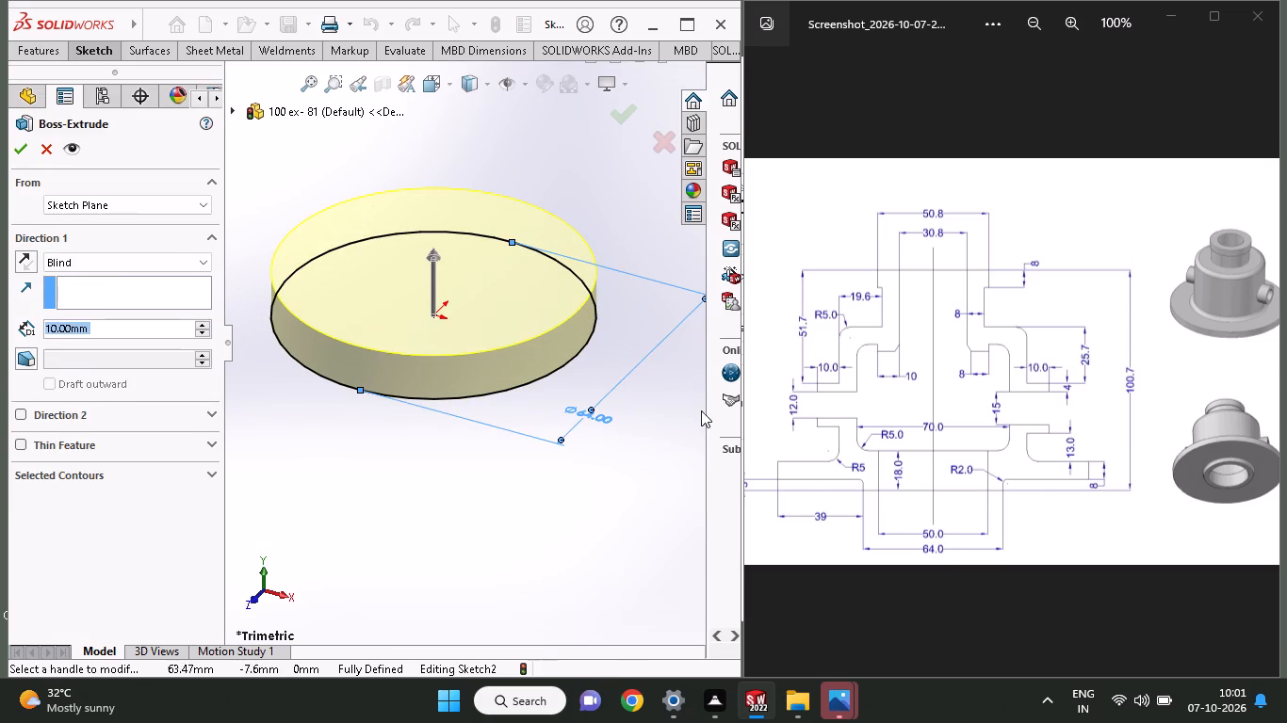
scroll(702, 410, up, 1)
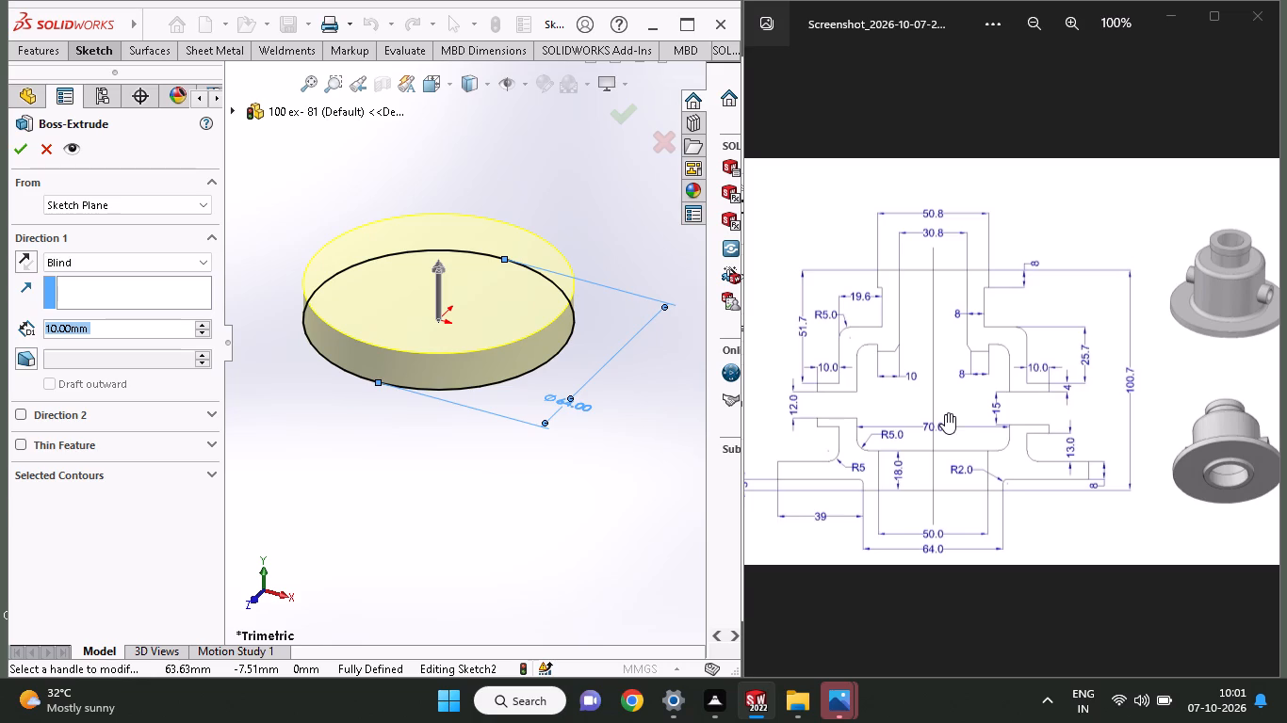
ctrl+scroll(945, 413, up, 3)
ctrl+scroll(945, 413, down, 3)
ctrl+scroll(945, 413, up, 3)
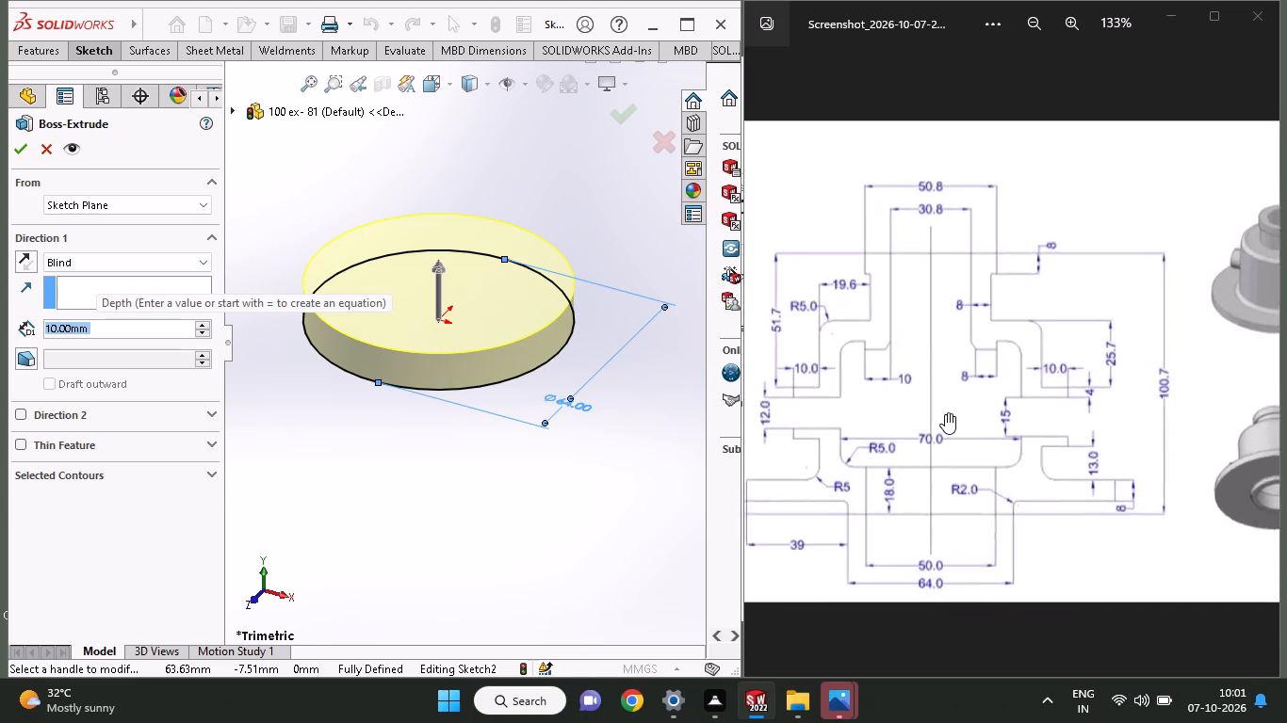
ctrl+scroll(945, 413, down, 3)
scroll(945, 413, up, 1)
scroll(945, 413, right, 1)
scroll(945, 413, up, 1)
scroll(945, 413, right, 1)
scroll(945, 413, up, 1)
scroll(945, 413, right, 1)
scroll(945, 413, up, 1)
scroll(945, 413, right, 1)
scroll(945, 413, up, 1)
scroll(945, 413, right, 1)
scroll(945, 413, up, 1)
scroll(945, 413, right, 1)
scroll(945, 413, up, 1)
scroll(945, 413, right, 1)
scroll(945, 413, up, 1)
scroll(945, 413, right, 1)
scroll(945, 413, up, 1)
scroll(945, 413, right, 1)
scroll(945, 413, up, 1)
scroll(945, 413, right, 1)
scroll(945, 413, up, 1)
scroll(945, 413, right, 1)
scroll(945, 413, up, 1)
scroll(945, 413, right, 1)
scroll(945, 413, up, 1)
scroll(945, 413, right, 1)
scroll(945, 413, up, 1)
scroll(945, 413, right, 1)
scroll(945, 413, up, 1)
ctrl+scroll(945, 413, down, 7)
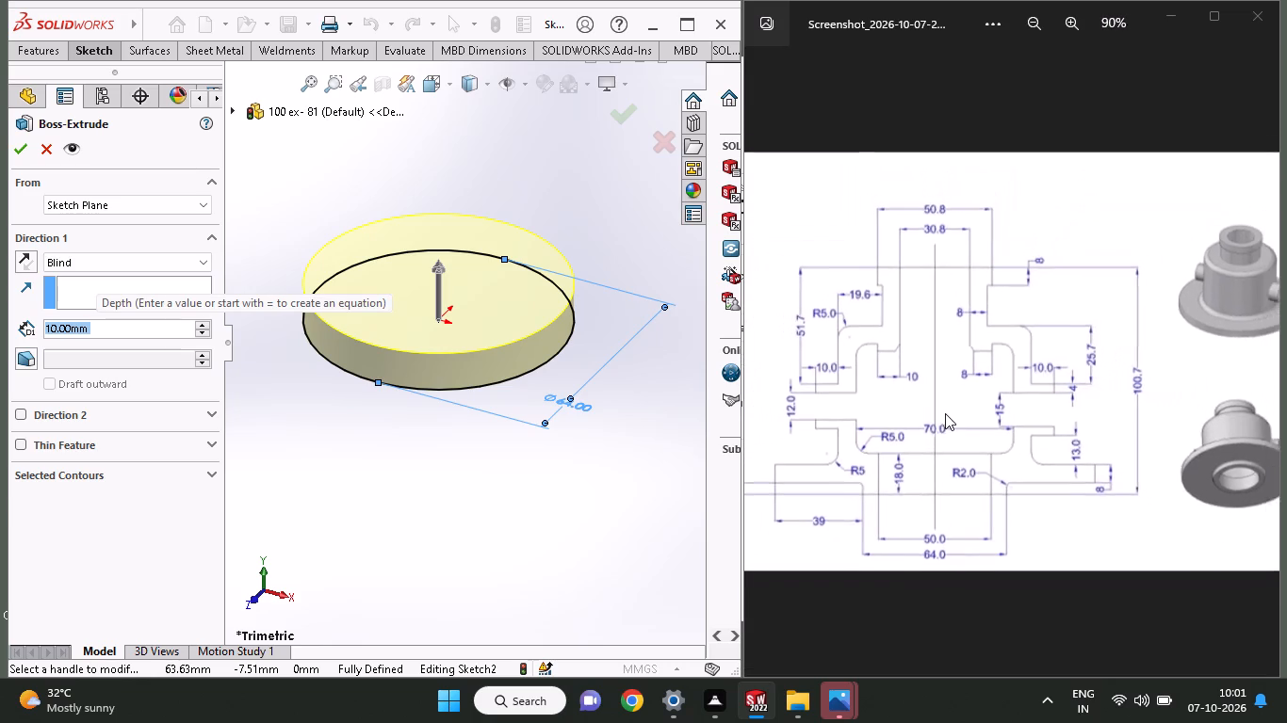
ctrl+scroll(945, 413, down, 3)
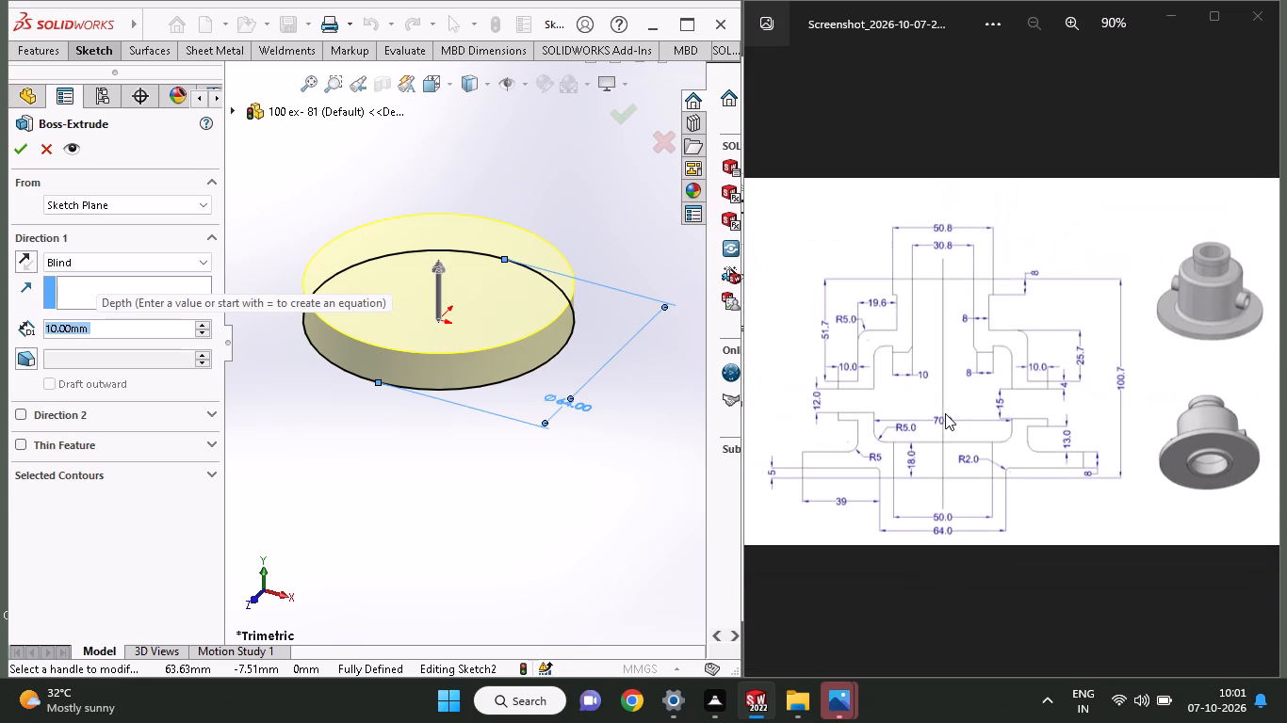
key(5)
key(Return)
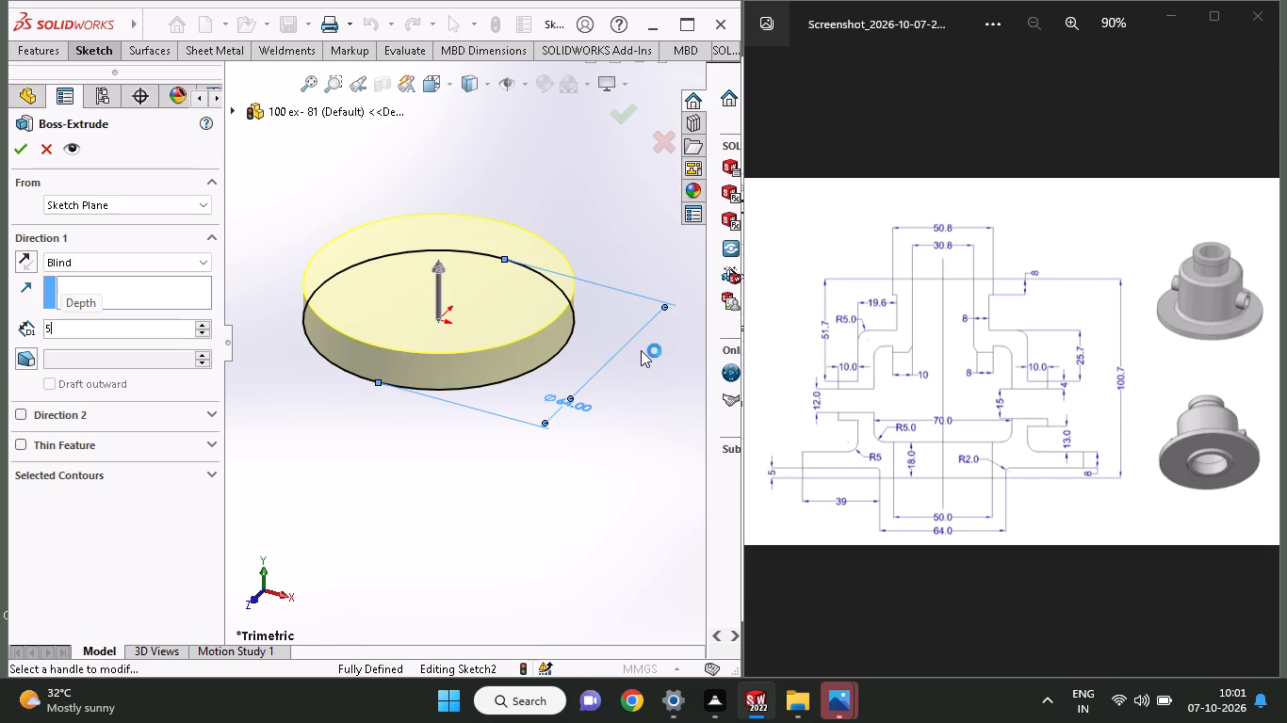
click(18, 142)
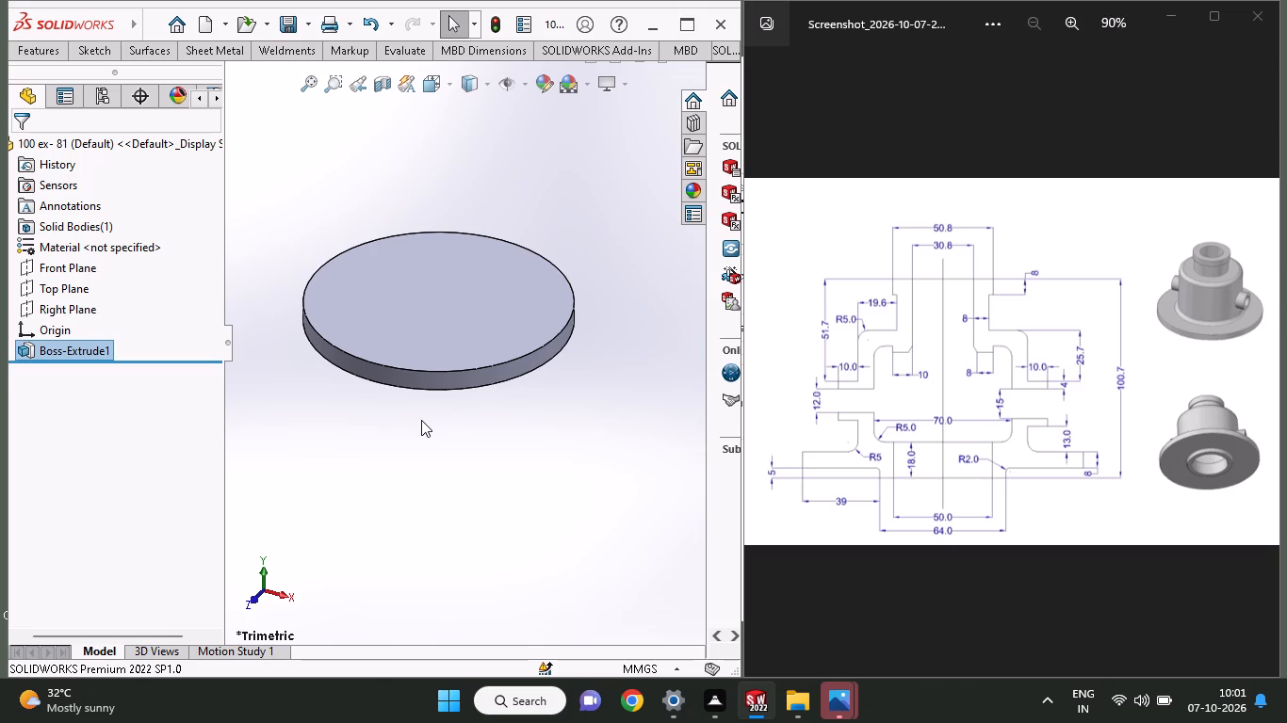
Start a sketch on the disc's upper face and draw a concentric circle of about 20.8 mm radius at the origin.
click(422, 288)
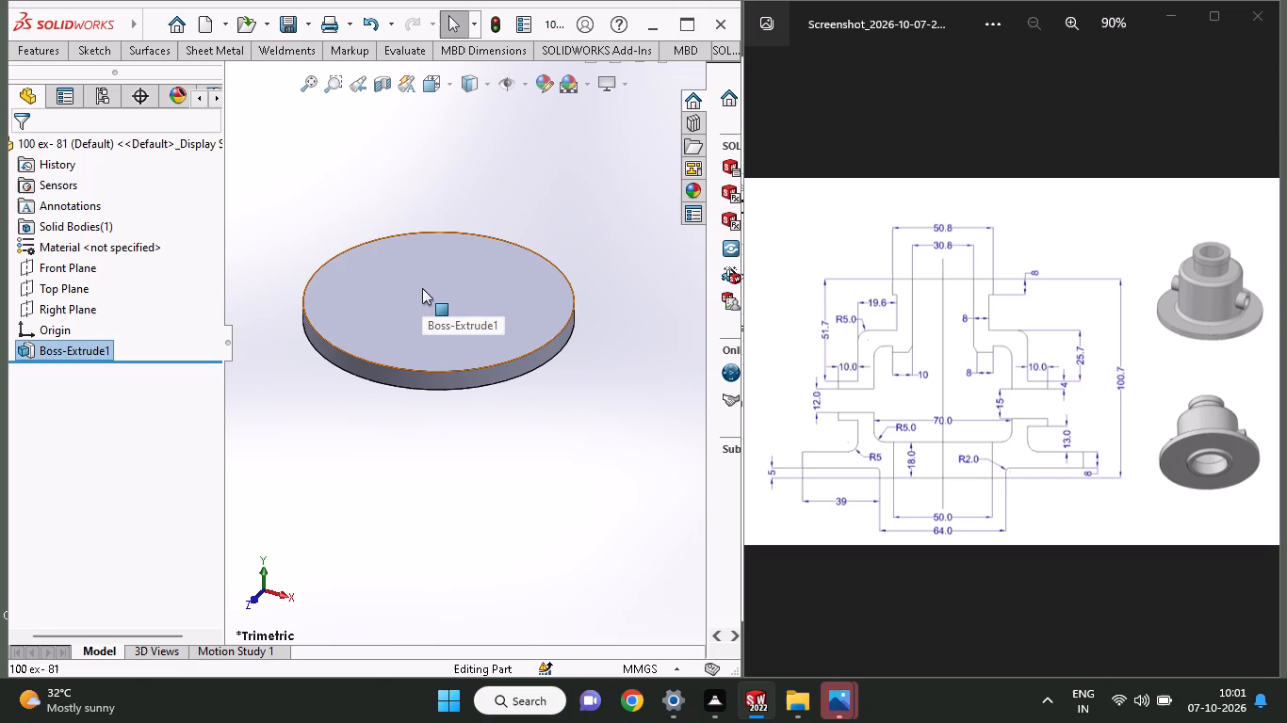
click(500, 227)
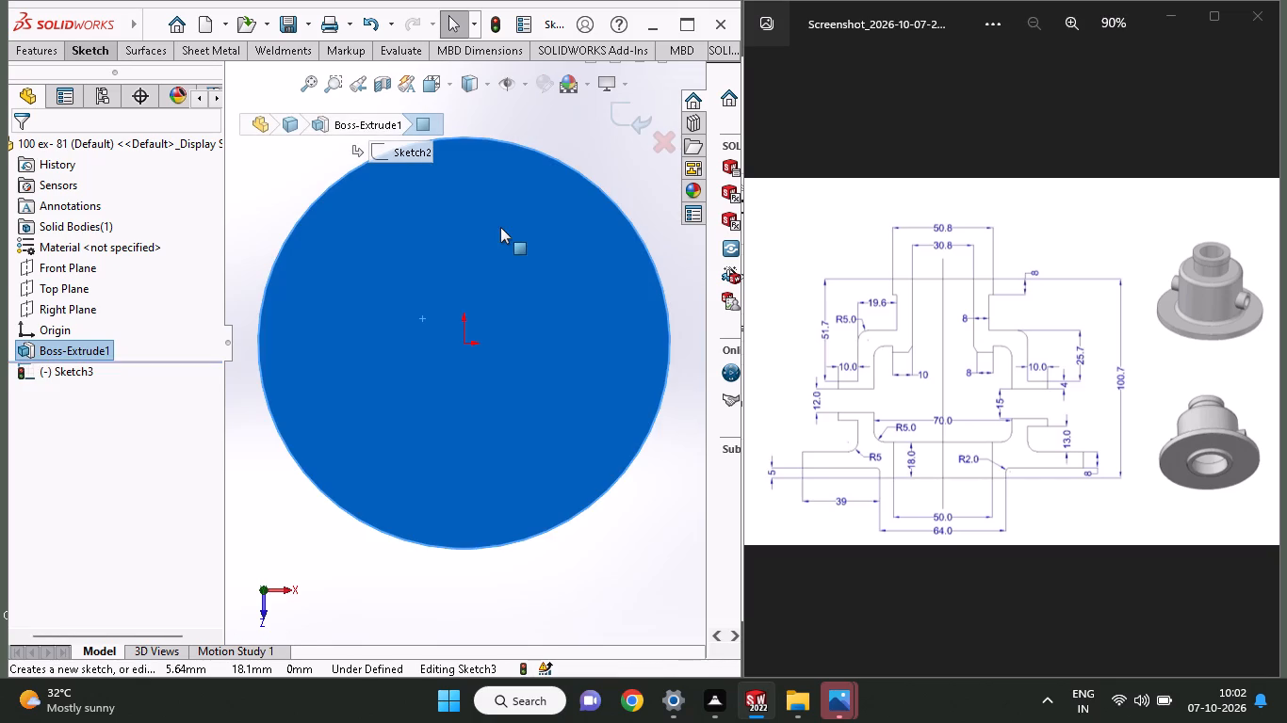
click(87, 43)
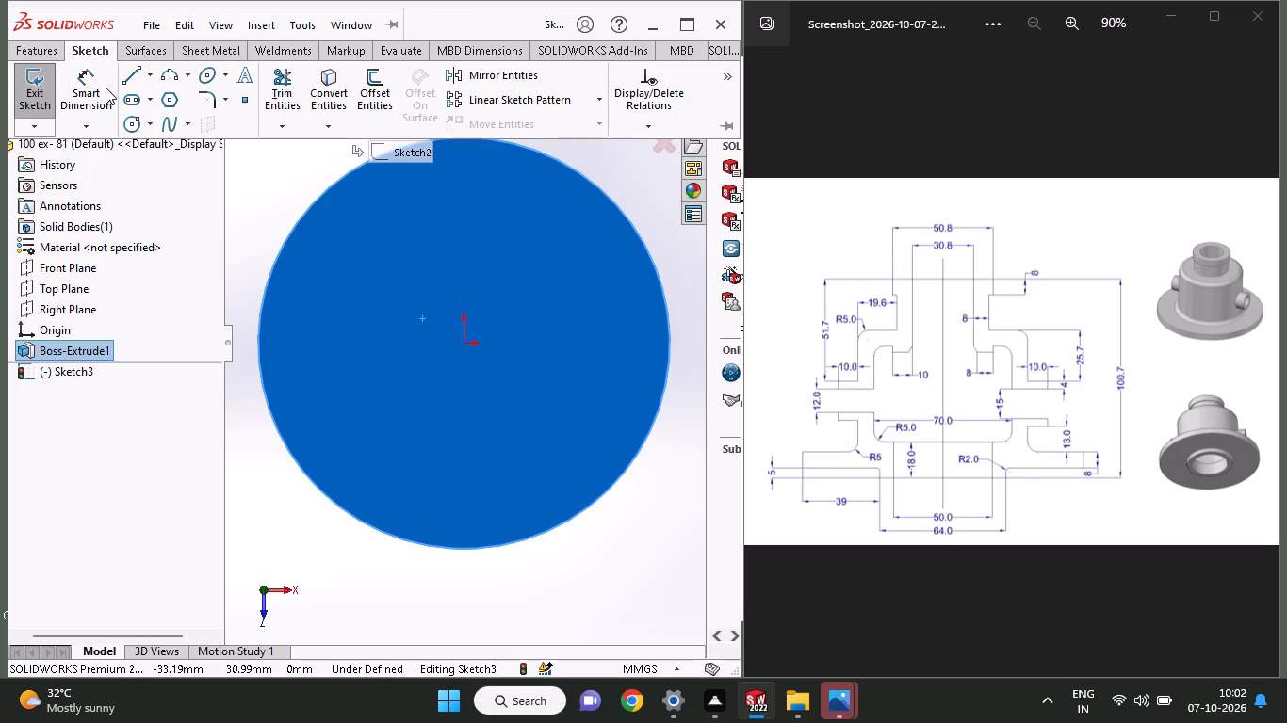
click(135, 122)
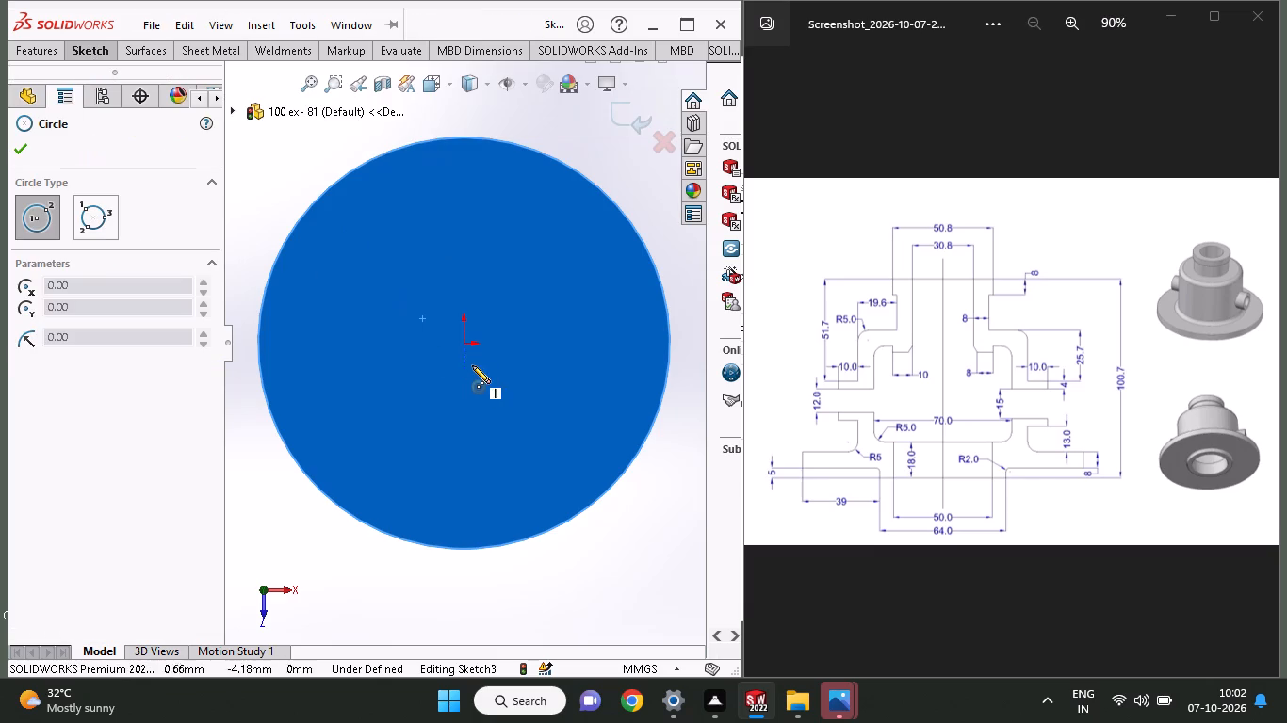
click(465, 344)
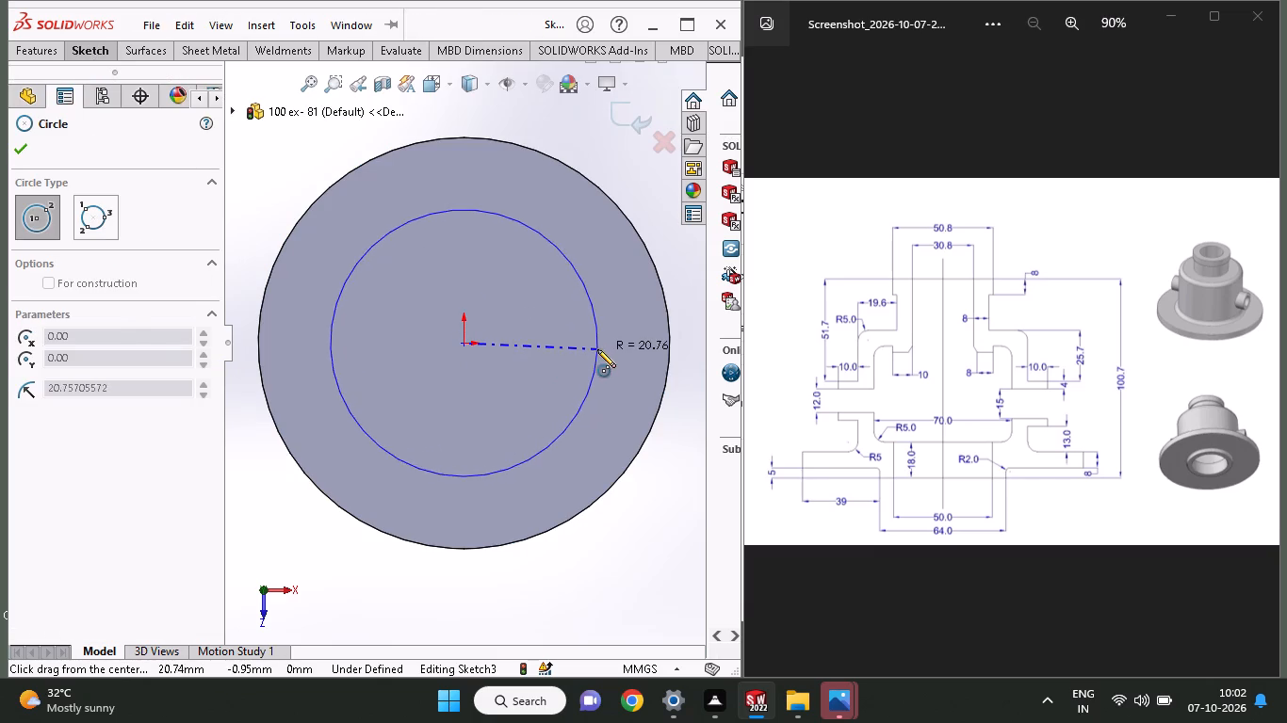
click(597, 349)
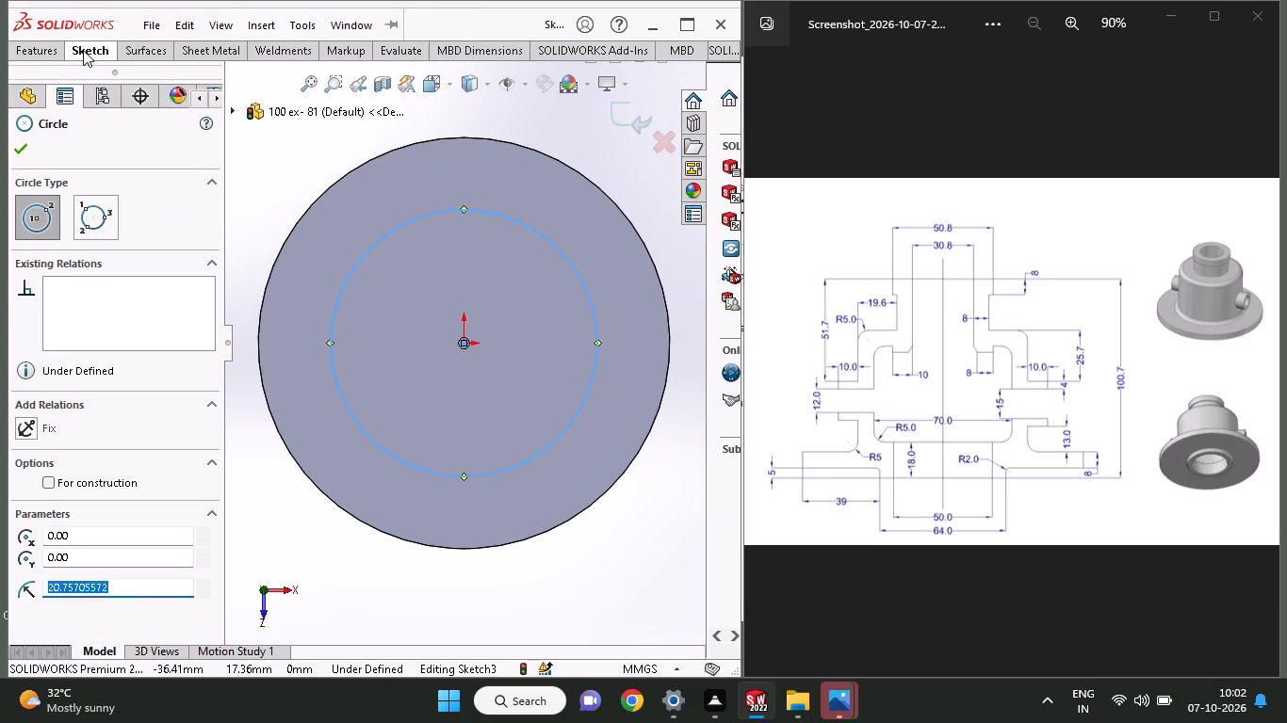
Dimension the inner circle's diameter to 55 mm.
click(83, 50)
click(78, 76)
click(496, 474)
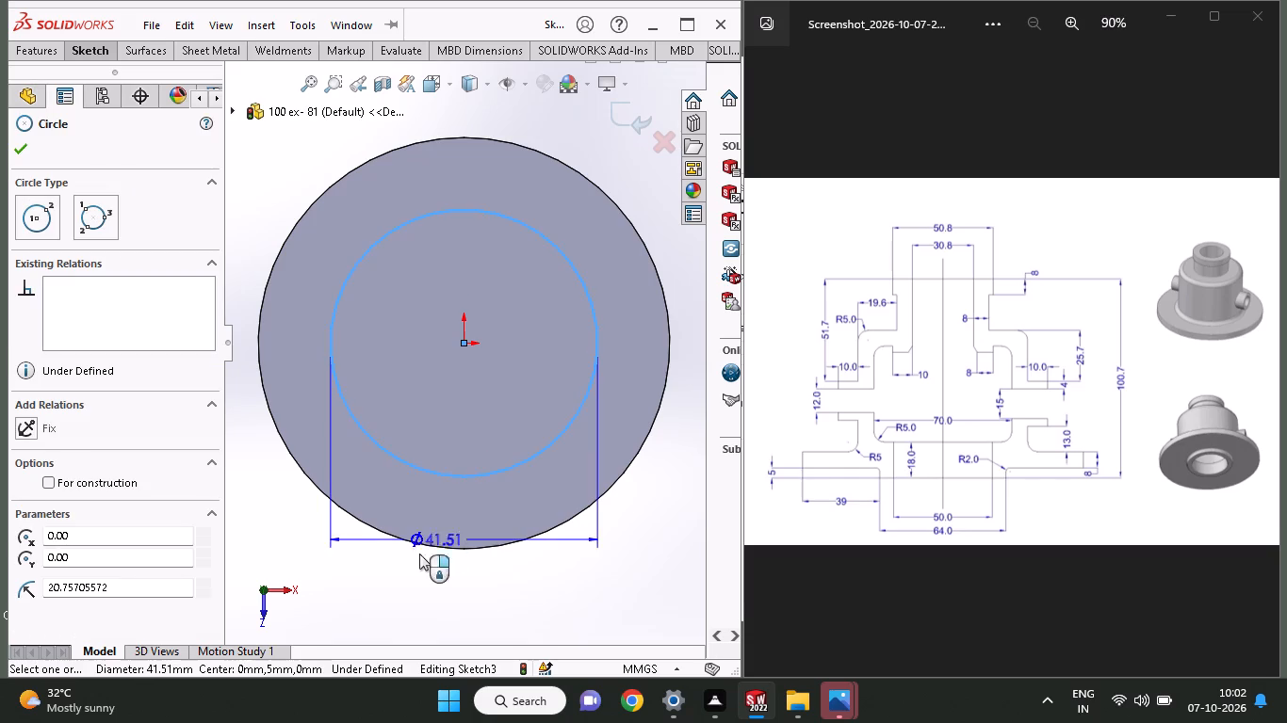
click(393, 575)
text(55)
key(Return)
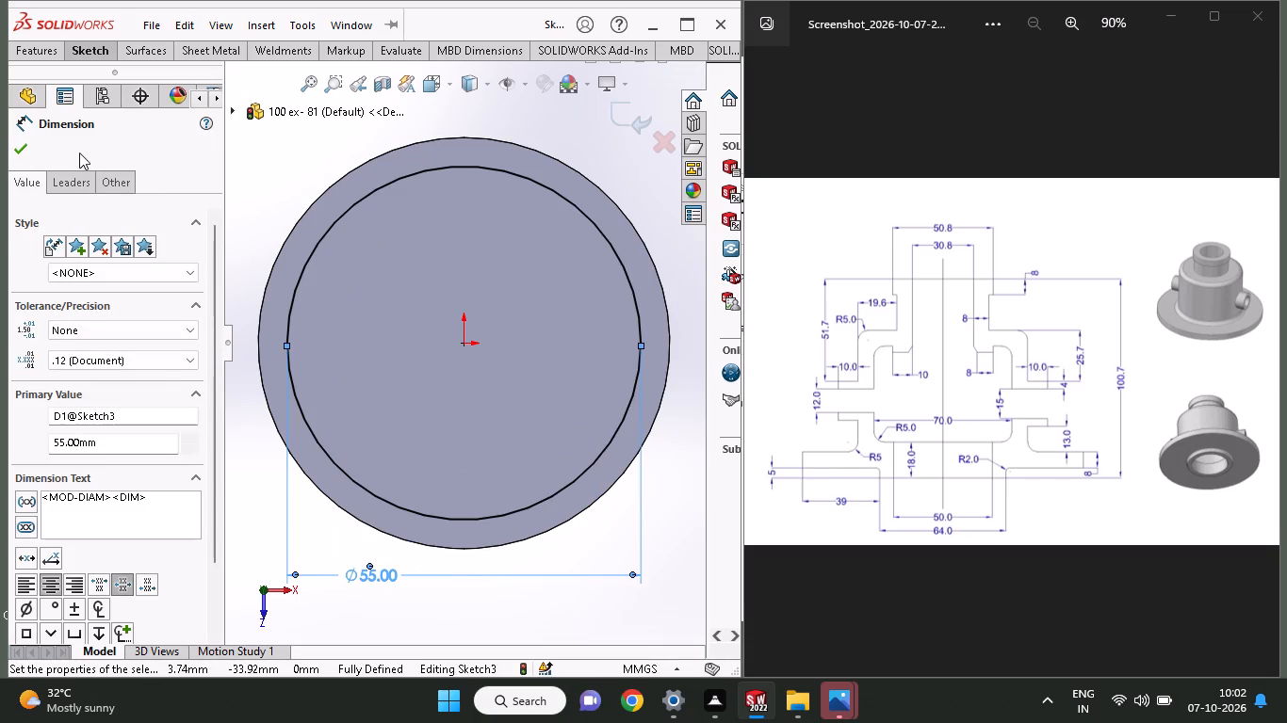
Cut the 55 mm circle down through the disc with a Blind Extruded Cut 35 mm deep, forming a ring.
click(28, 46)
click(301, 93)
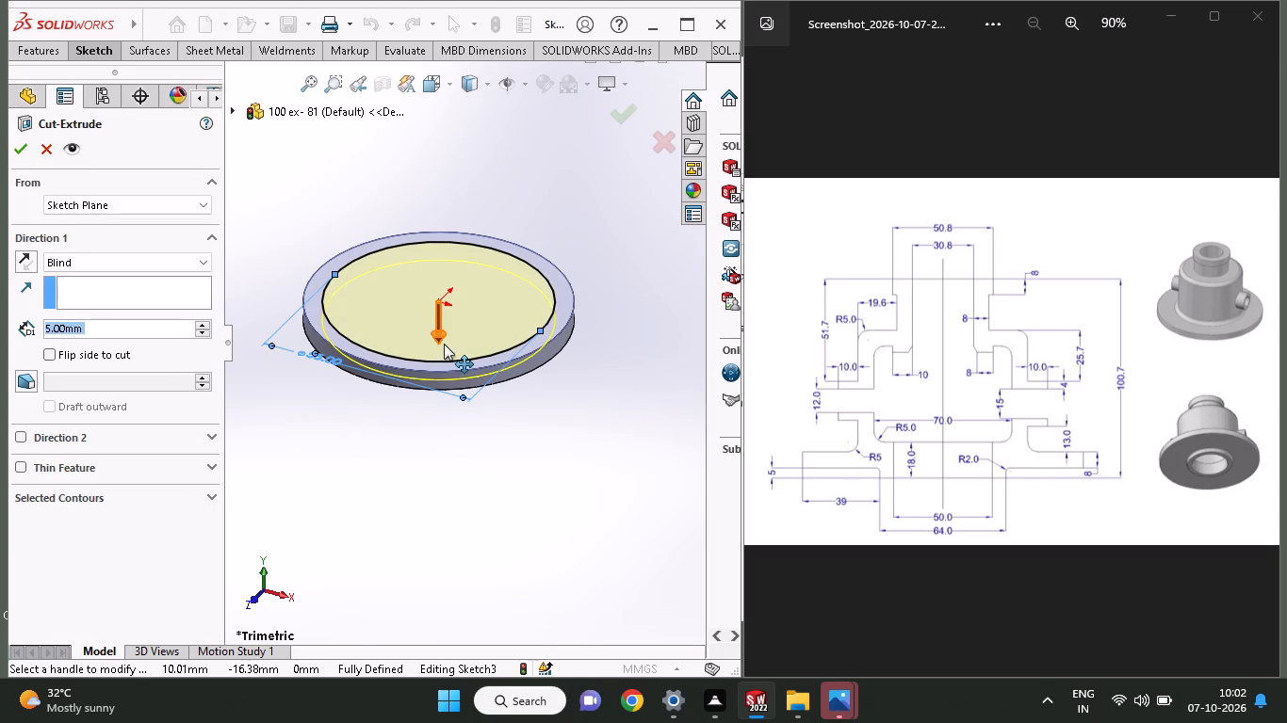
drag(444, 344, 448, 432)
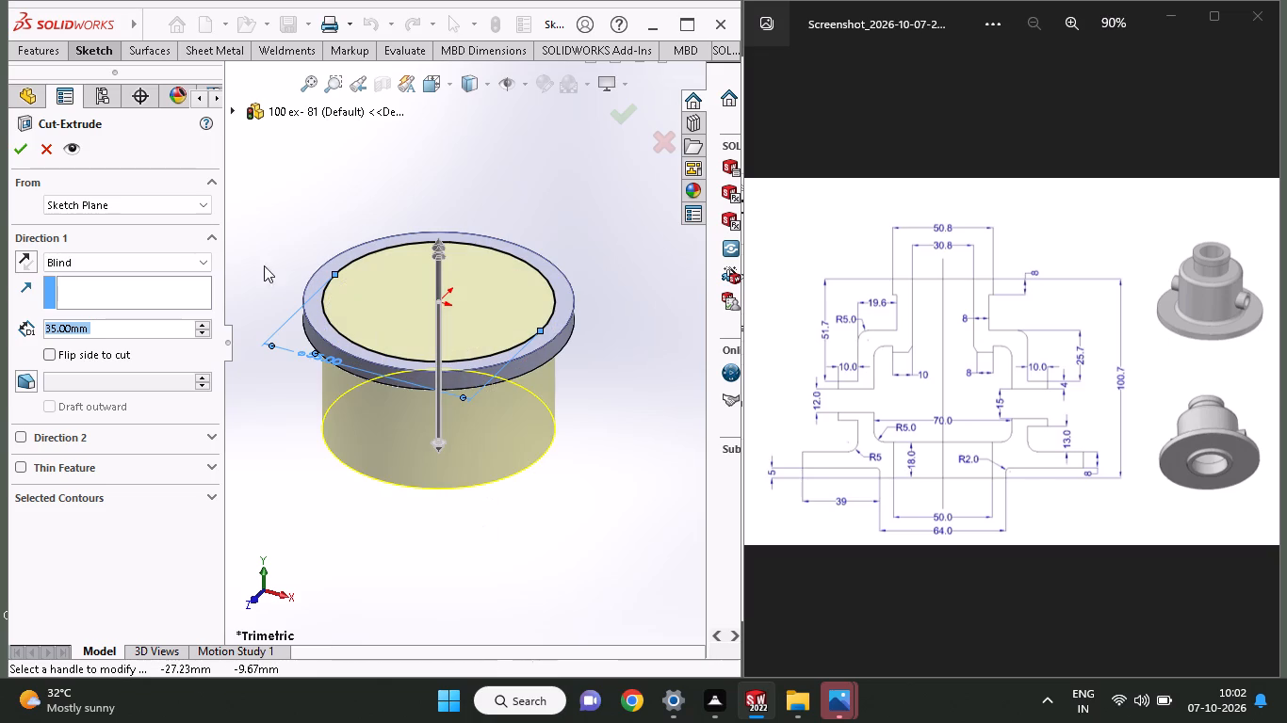
click(24, 142)
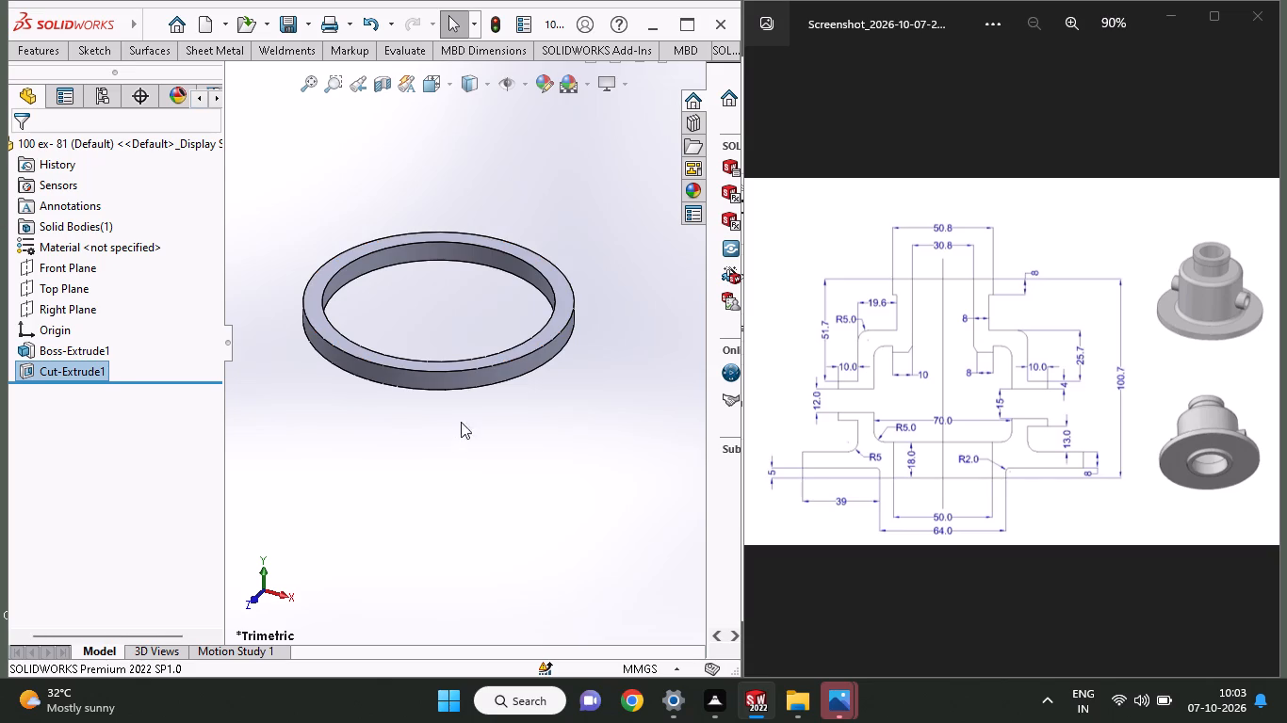
Start a sketch on the ring's upper face and draw a concentric circle of about 44 mm radius at the origin, outside the ring.
click(323, 320)
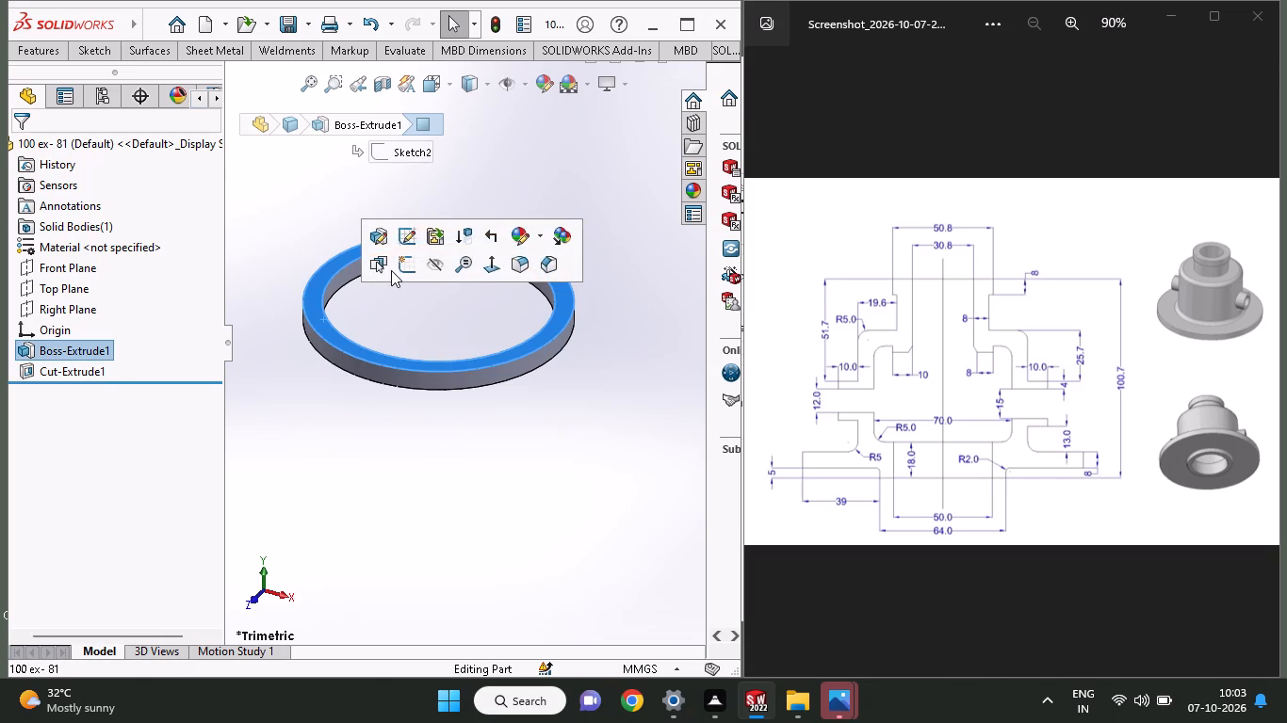
click(402, 265)
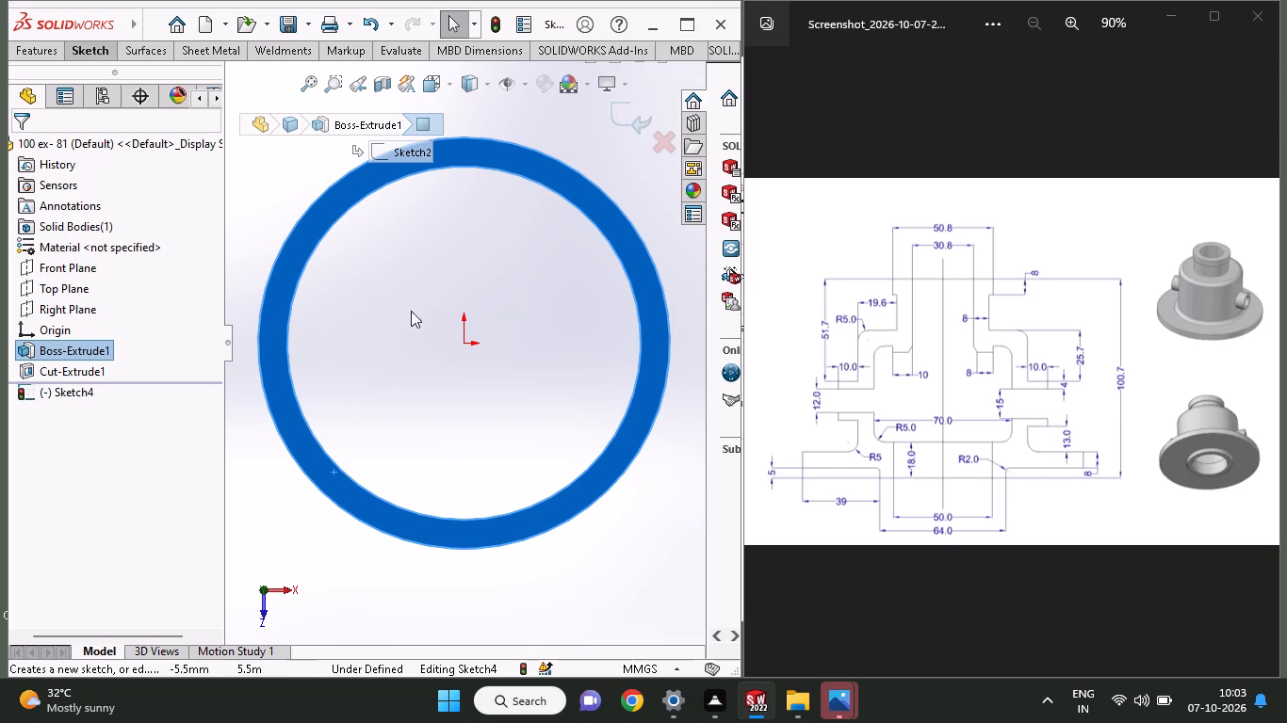
click(77, 50)
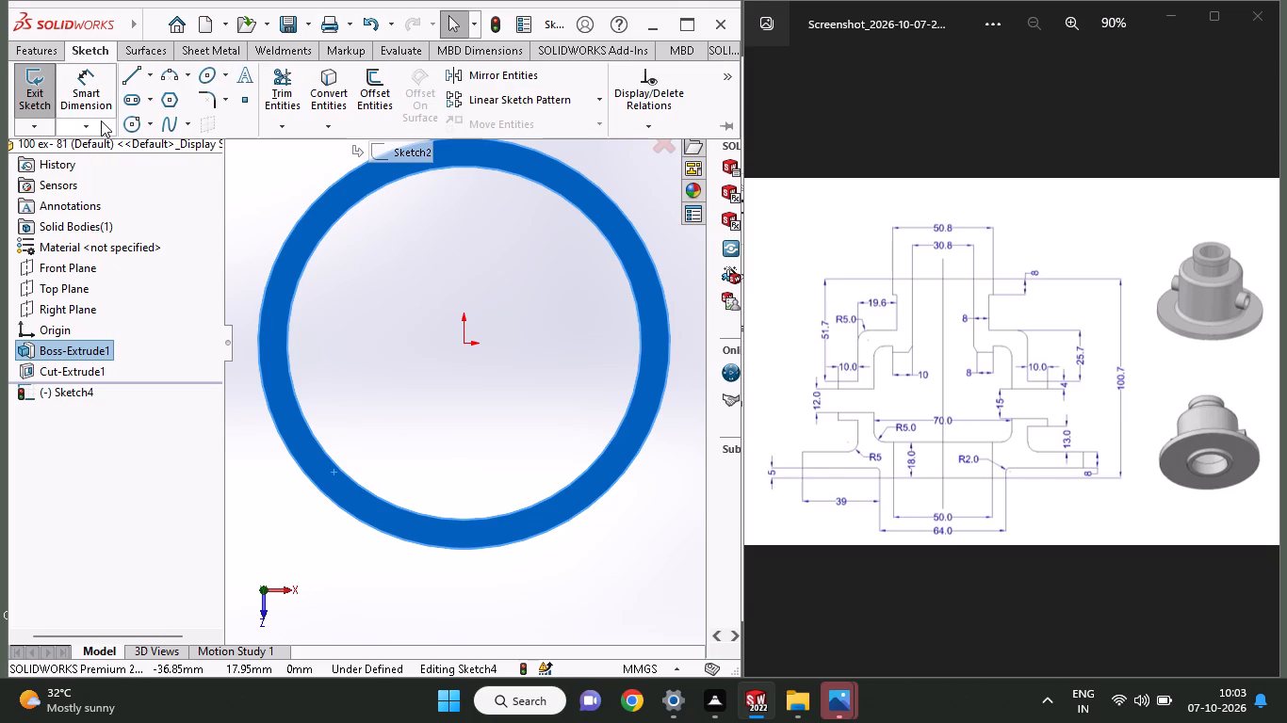
click(127, 122)
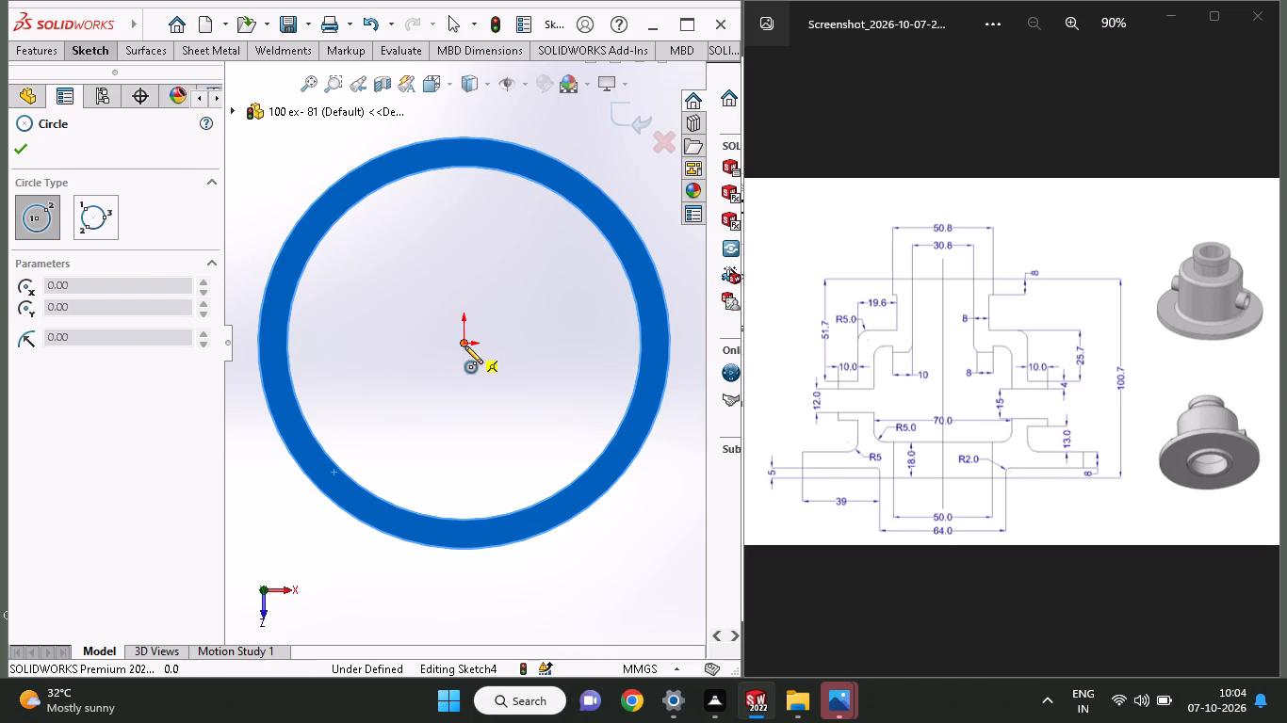
click(464, 346)
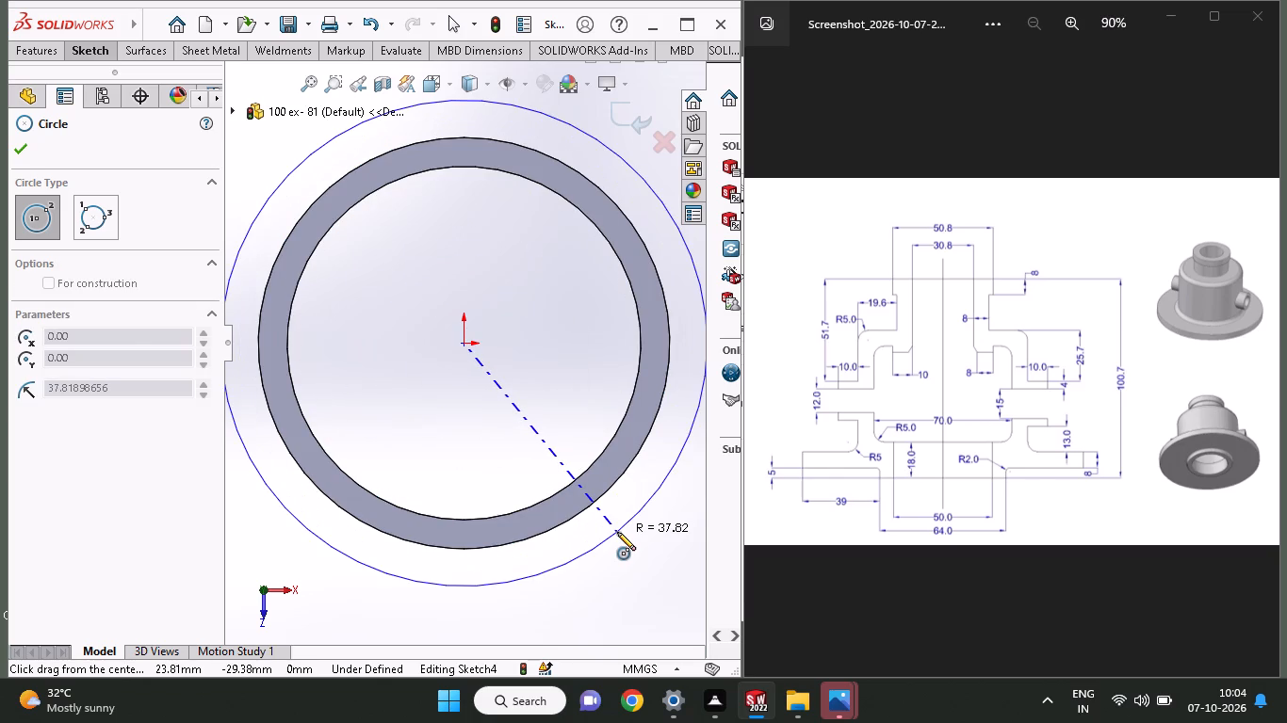
click(640, 565)
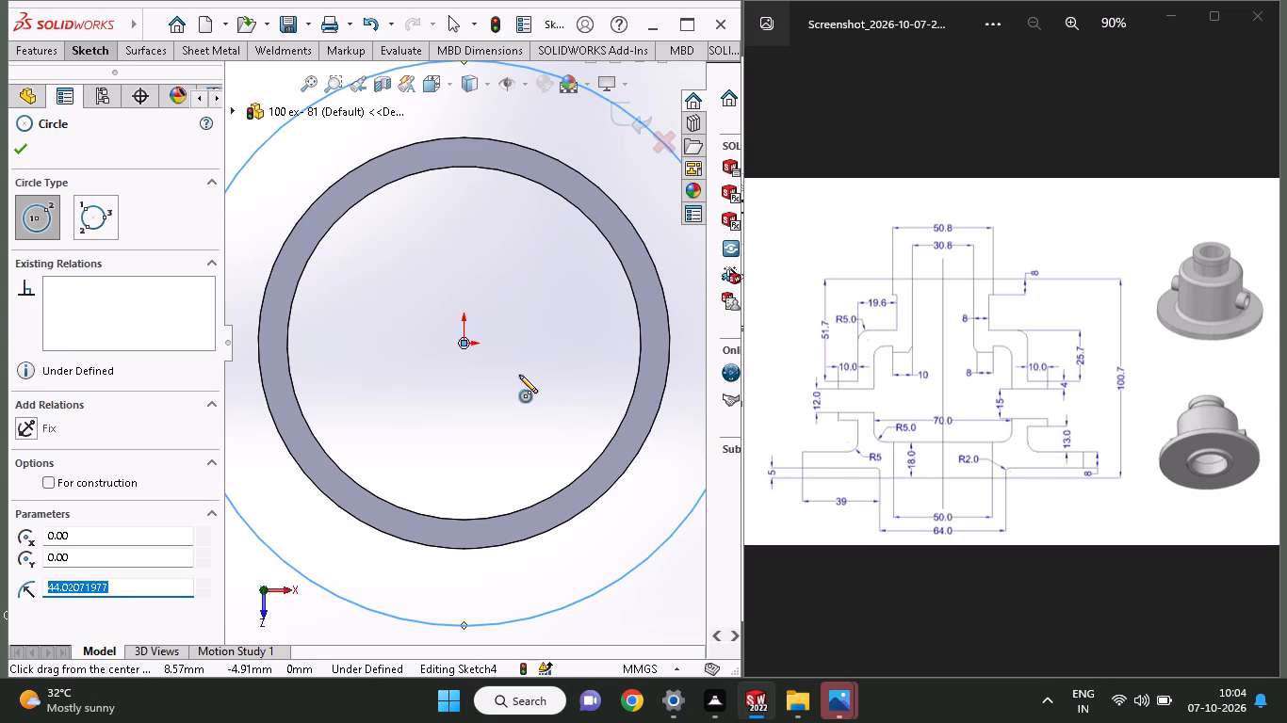
Dimension the outer circle's diameter as 64+39+39, giving 142 mm for the flange.
click(79, 49)
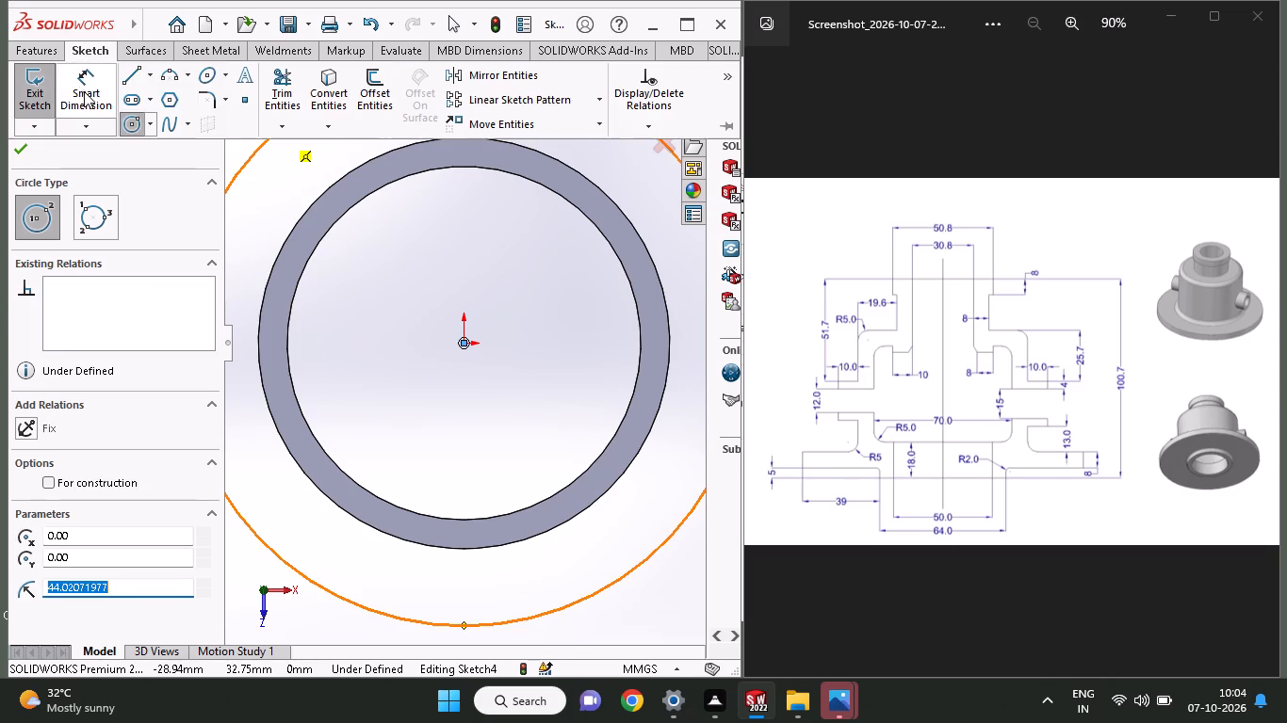
click(84, 91)
click(266, 546)
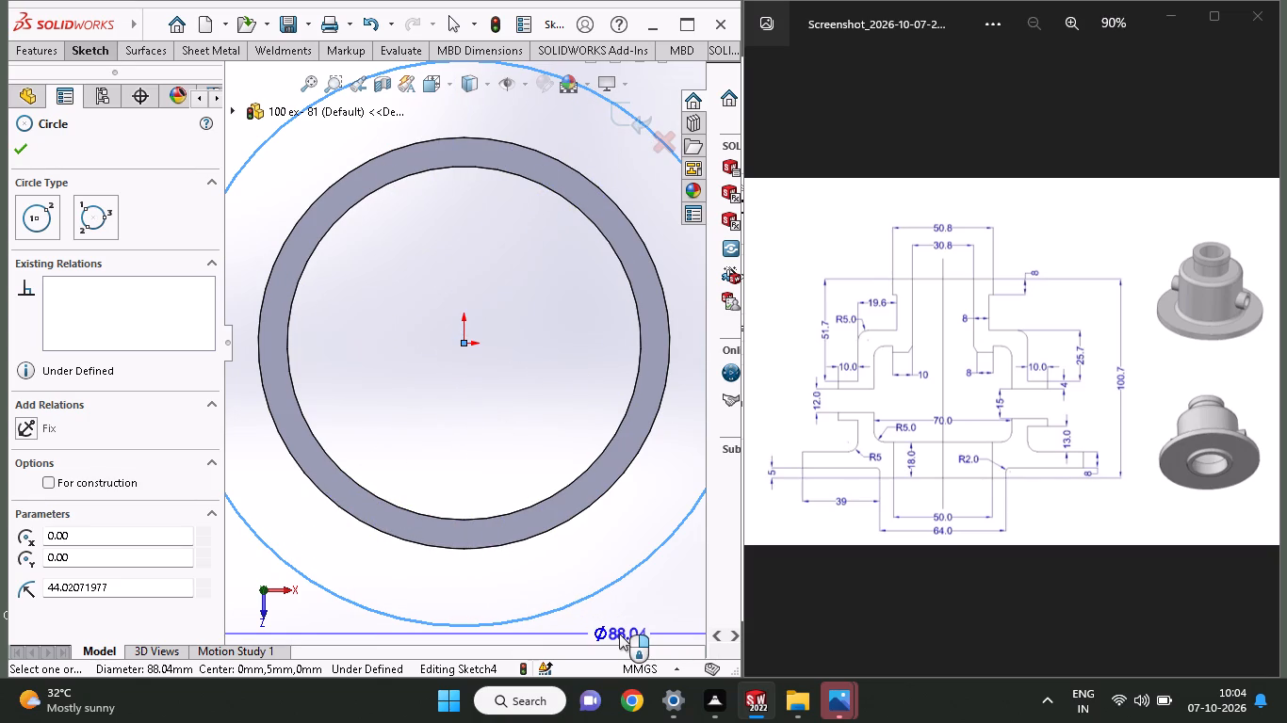
click(619, 634)
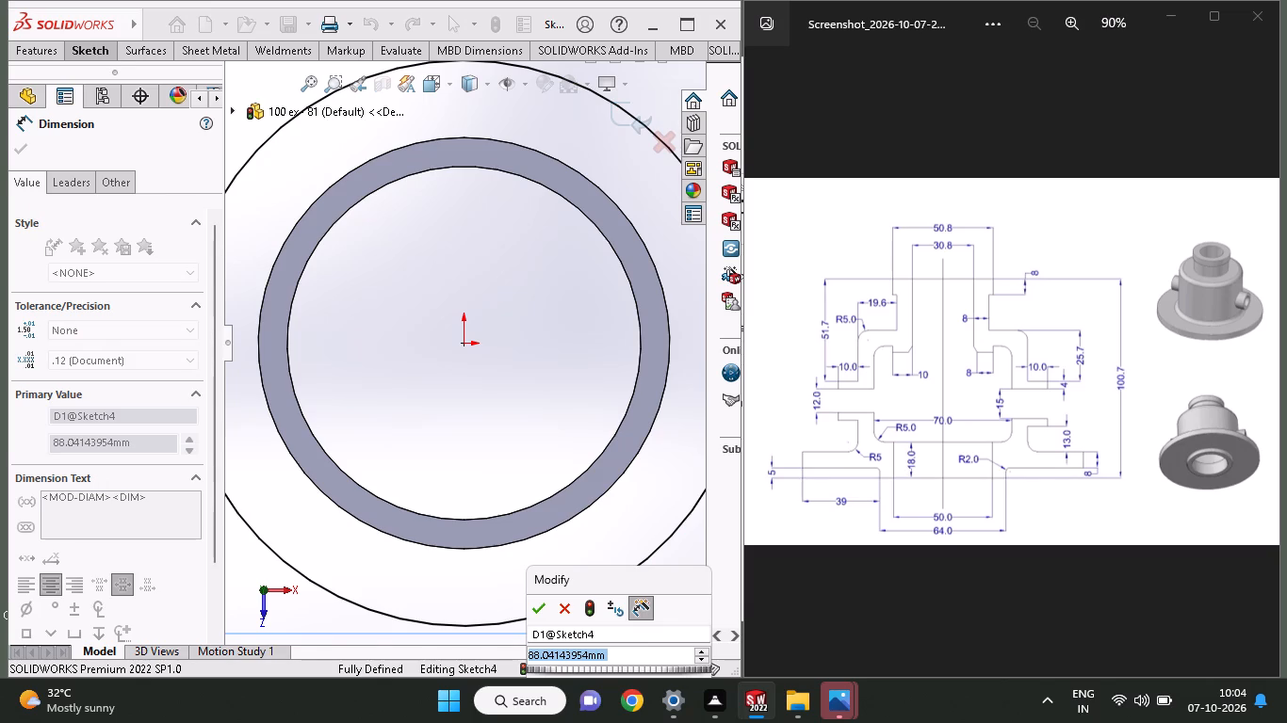
text(64)
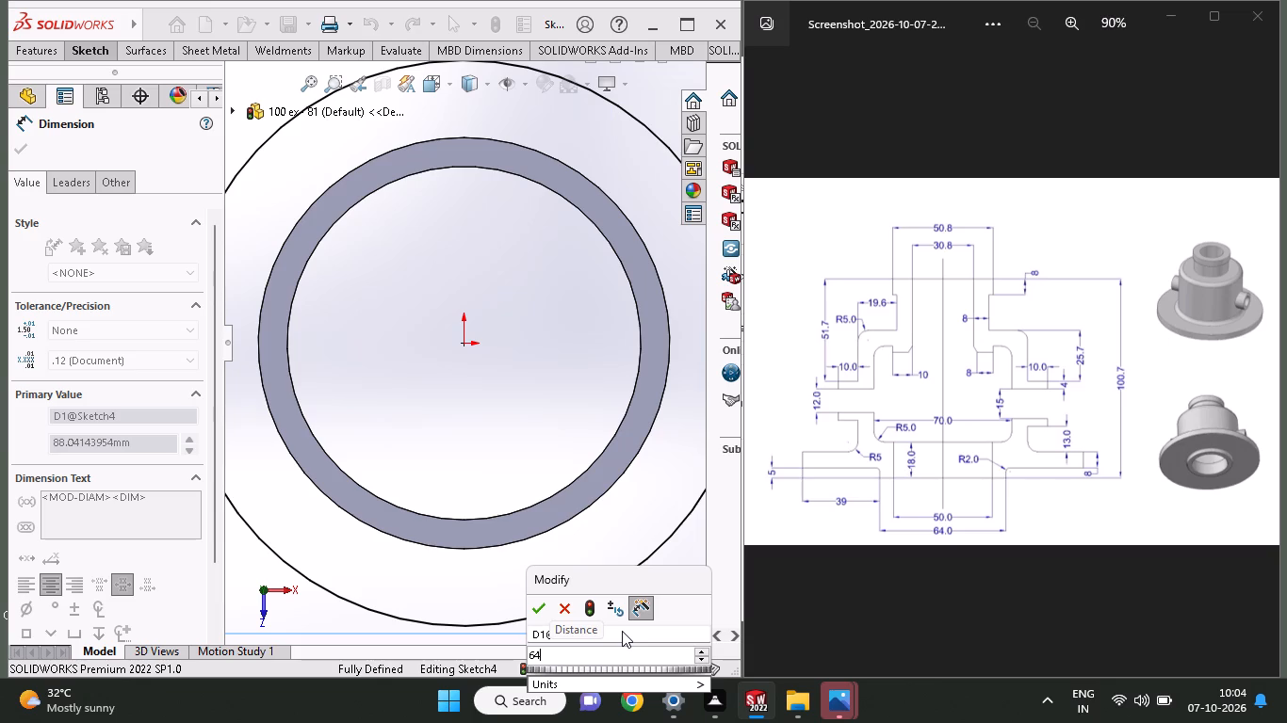
key(shift+plus)
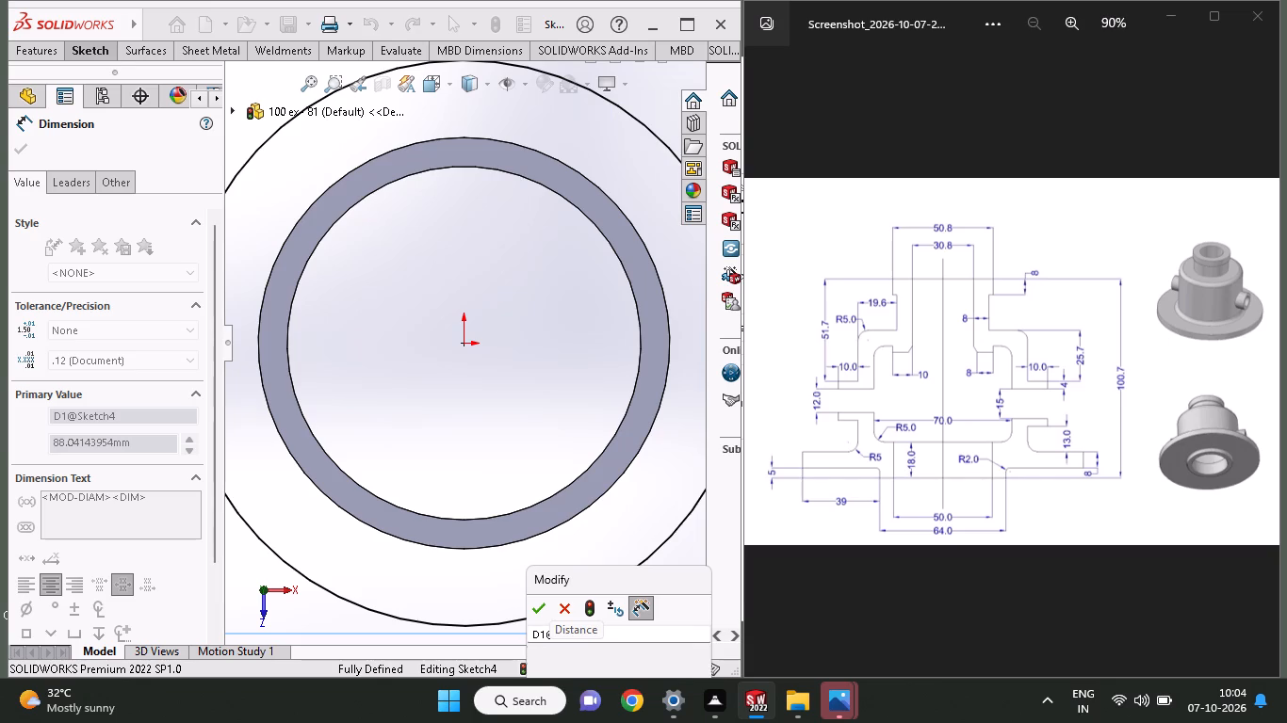
text(39)
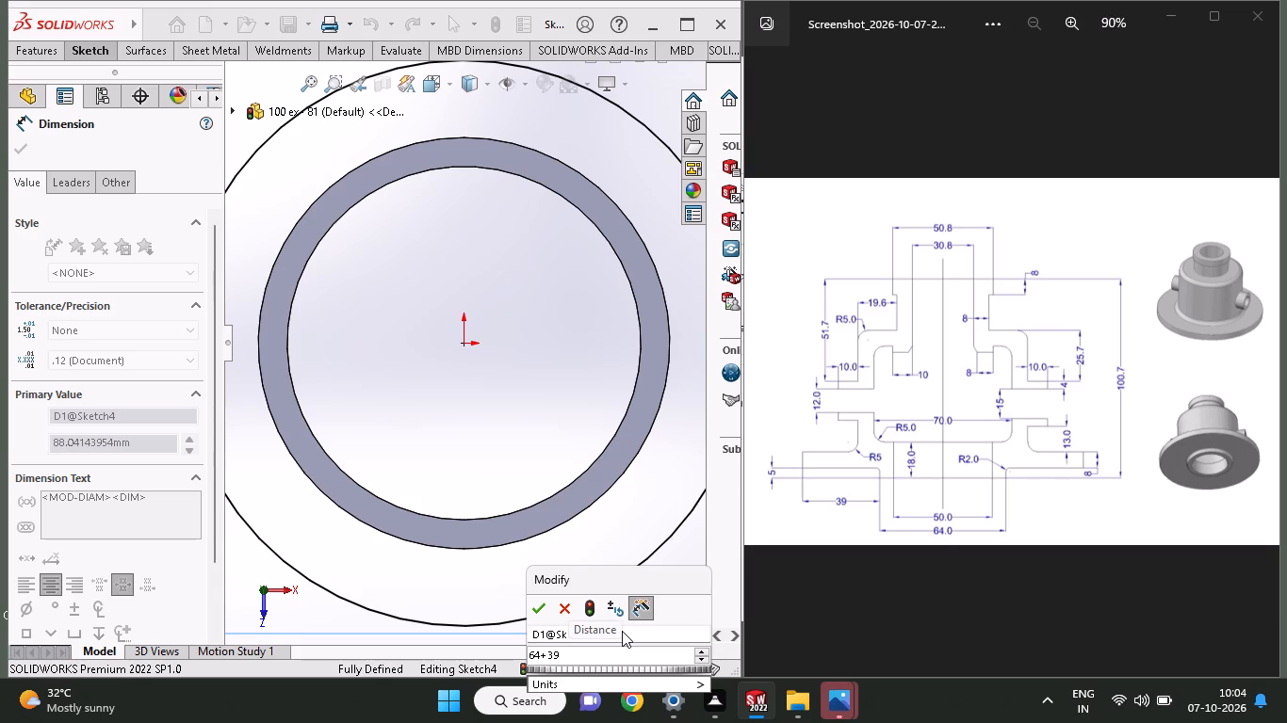
key(shift+plus)
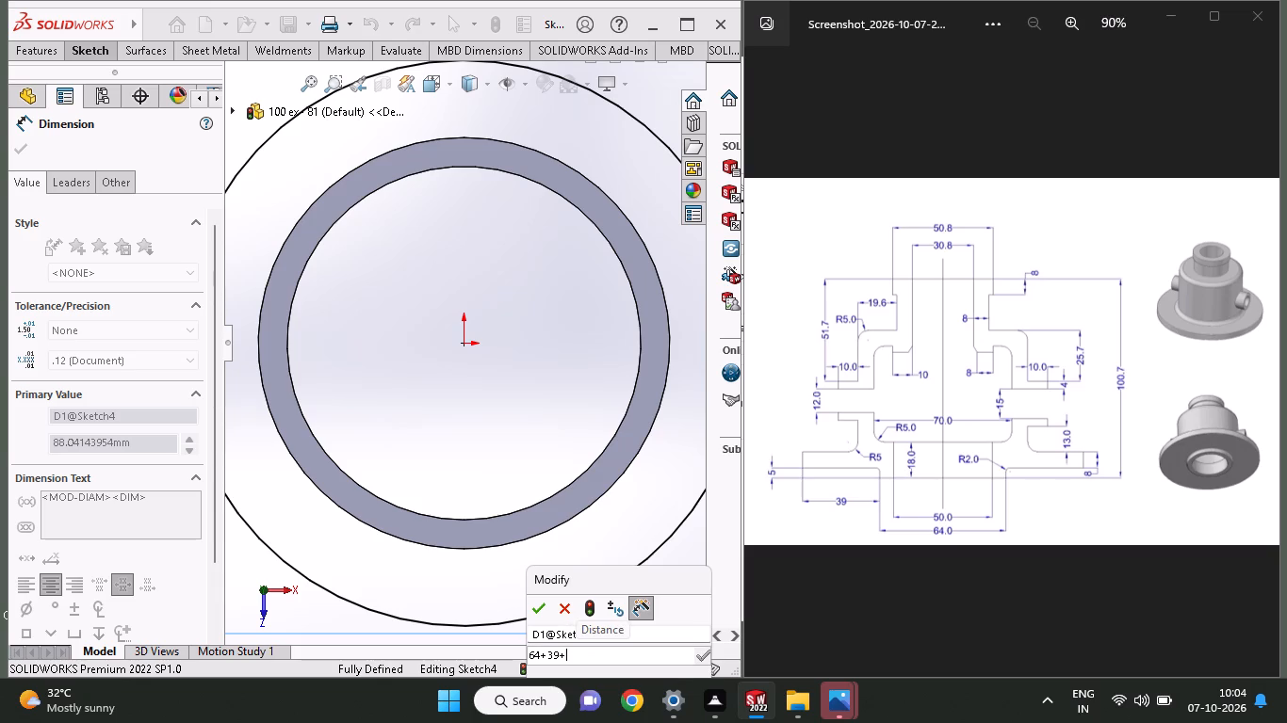
text(39)
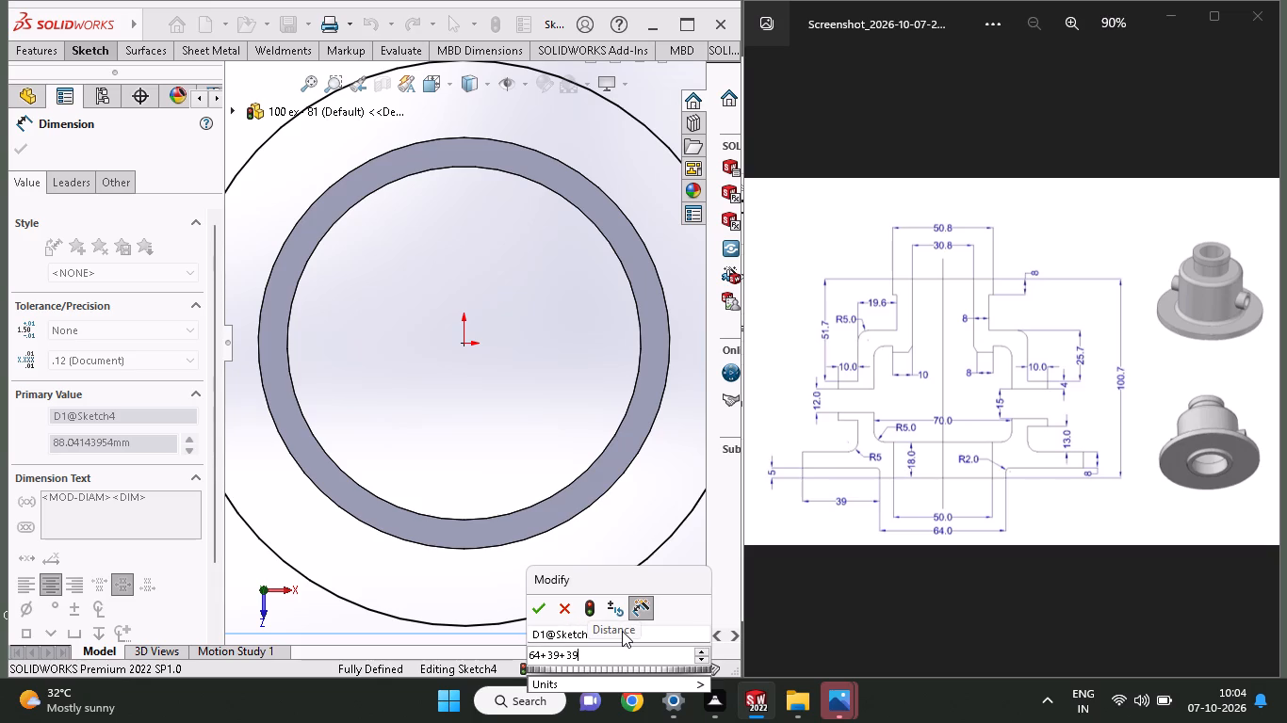
click(546, 613)
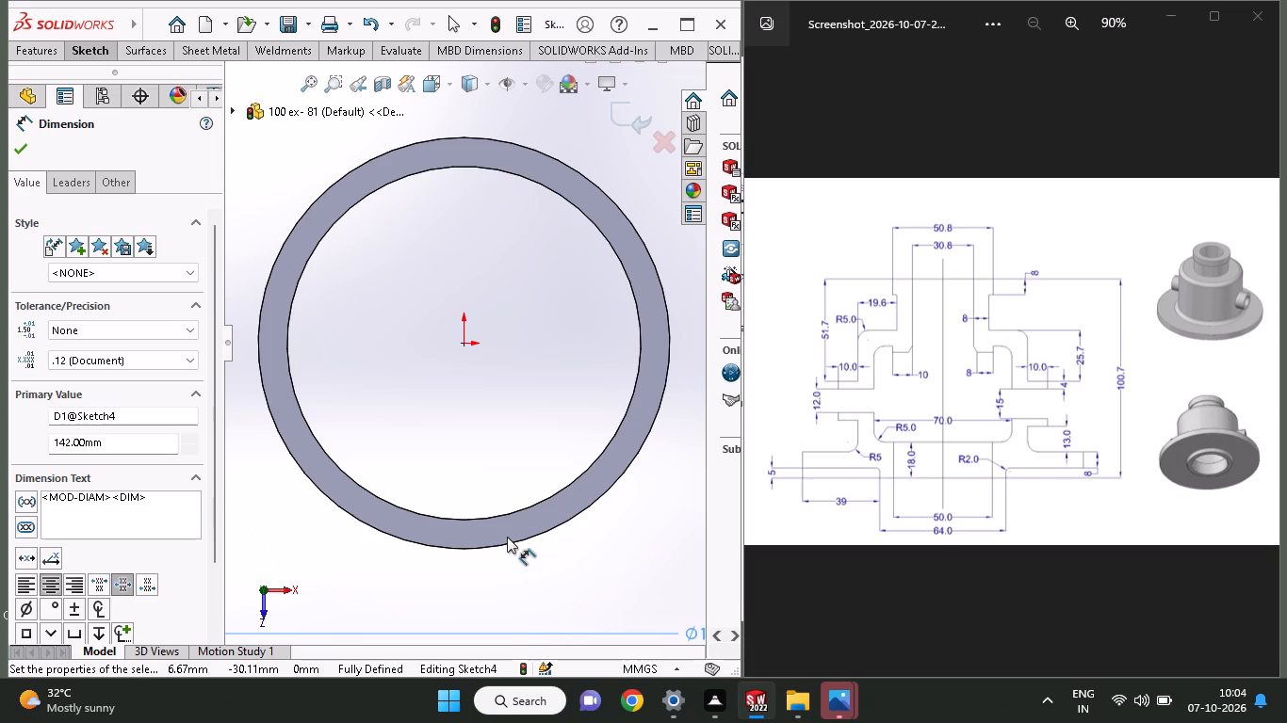
ctrl+scroll(507, 537, up, 5)
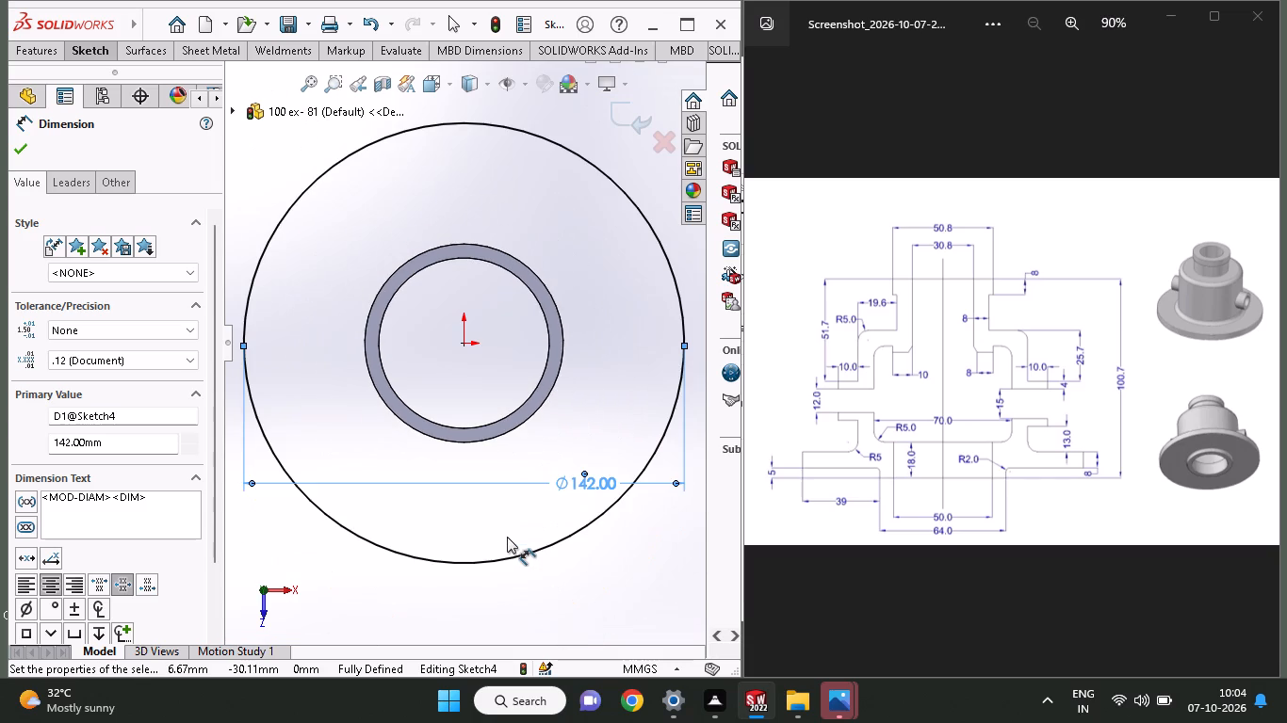
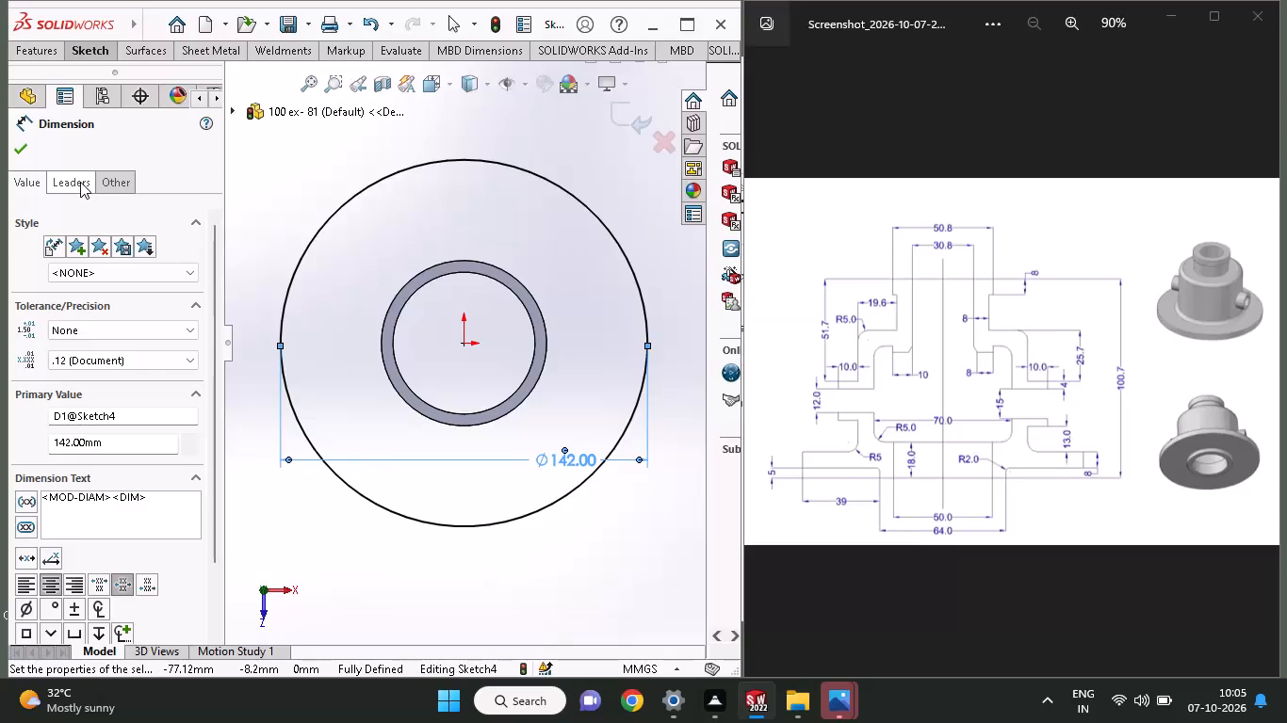
Extrude the 142 mm circle upward from the ring's upper face as a Blind boss 8 mm thick, merged with the ring.
click(26, 51)
click(38, 78)
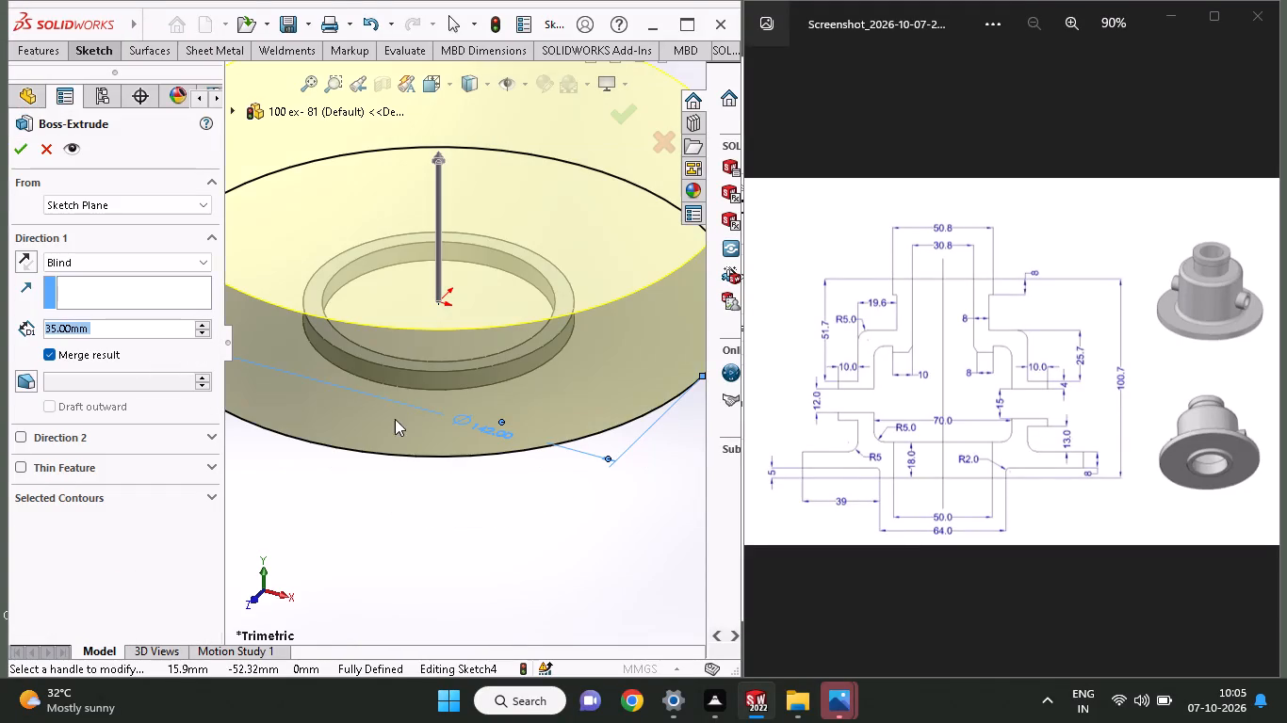
scroll(417, 472, down, 1)
scroll(417, 472, up, 1)
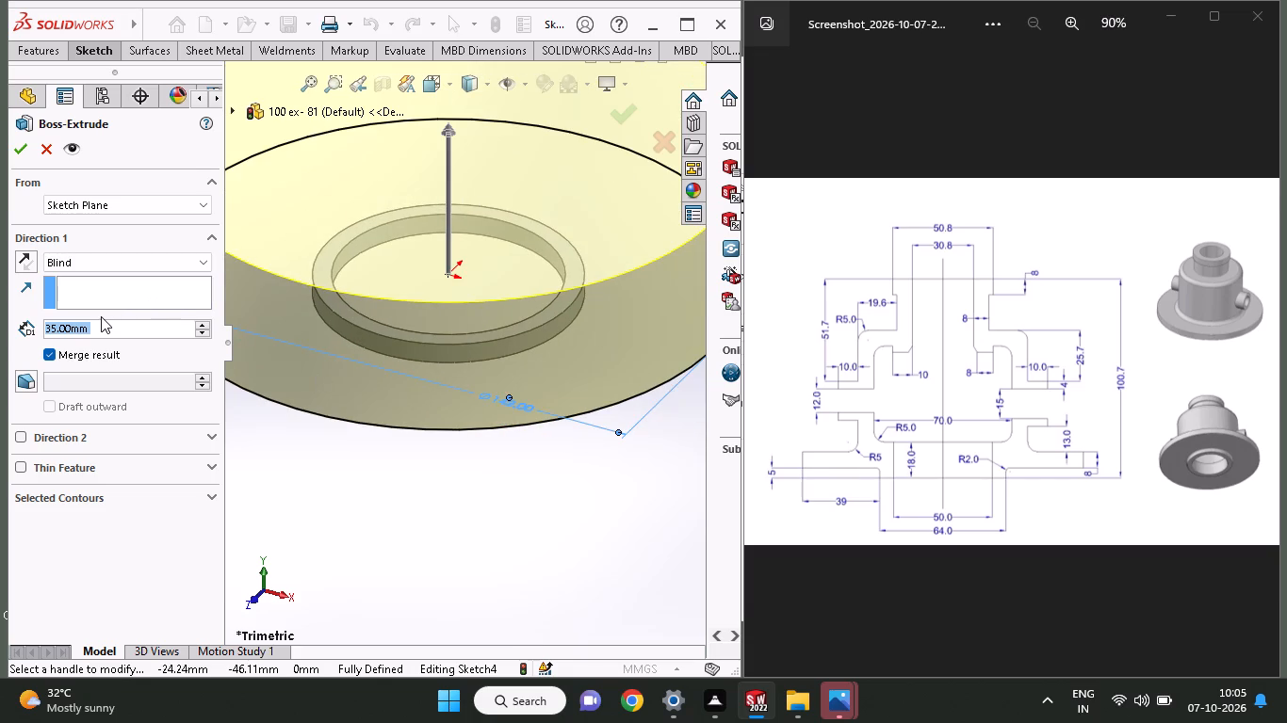
key(8)
key(Return)
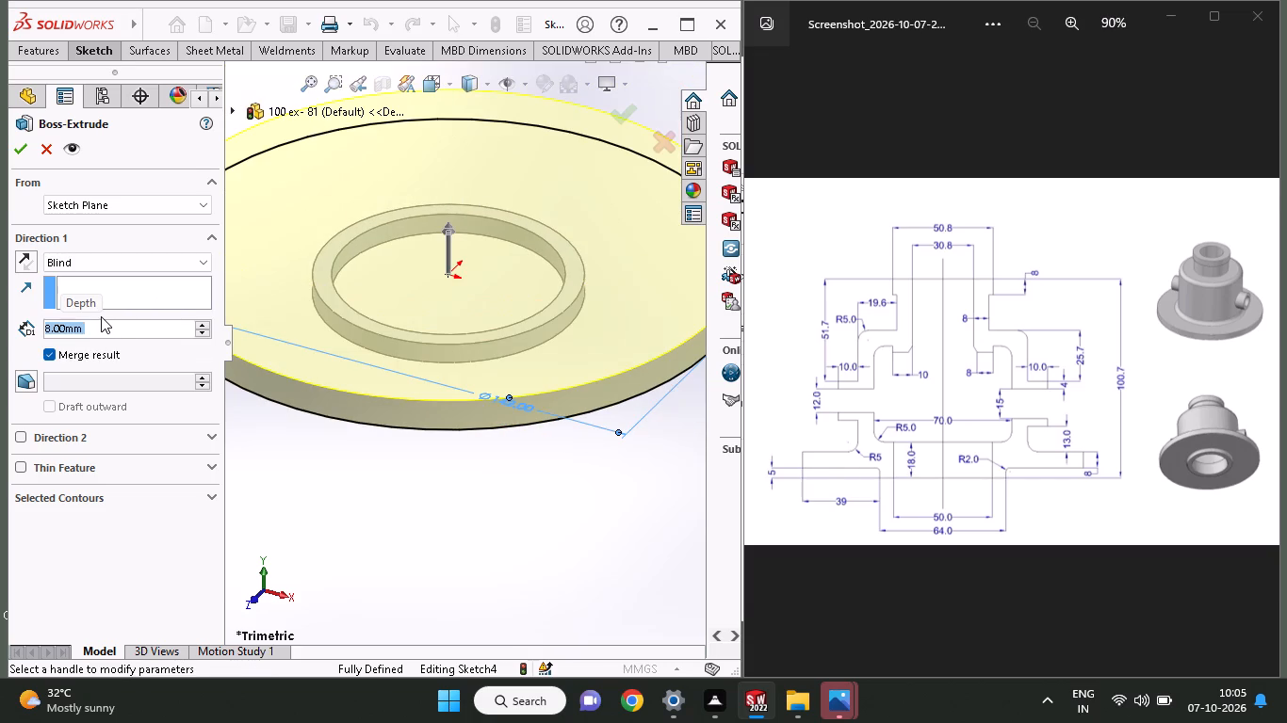
click(18, 150)
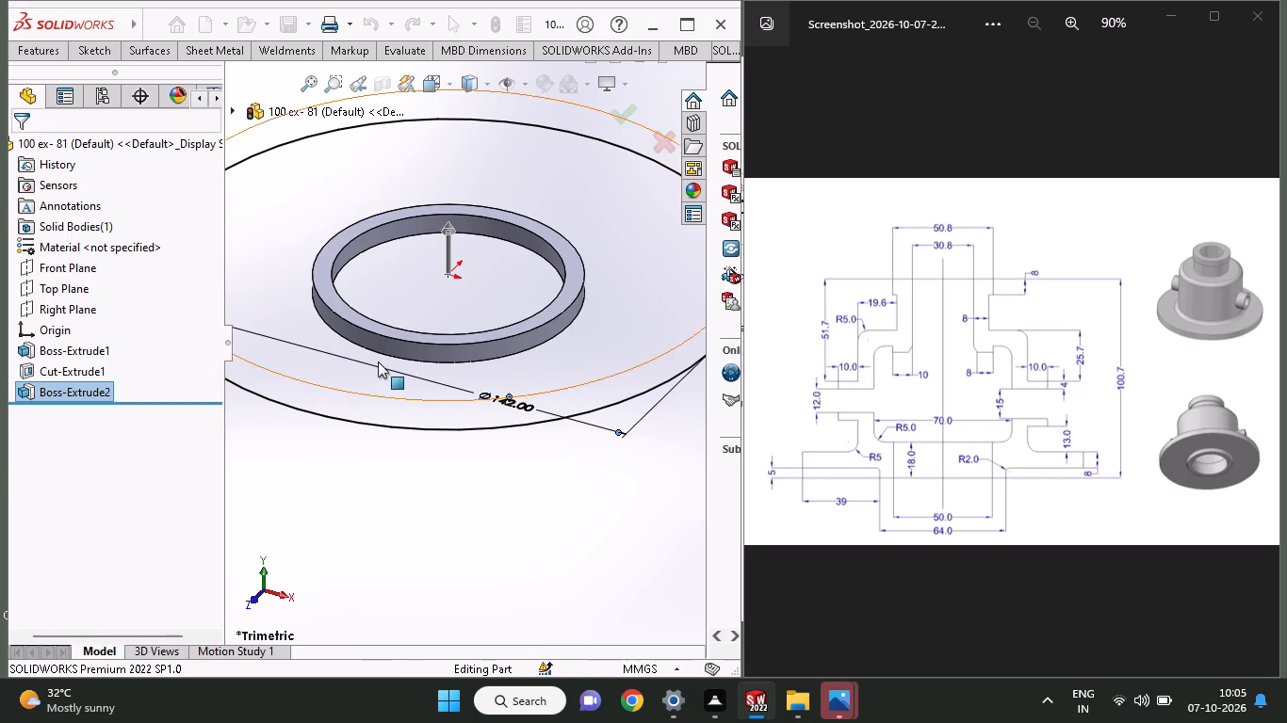
Select the upper flat face of the 142 mm flange disc.
middle_drag(471, 371, 450, 299)
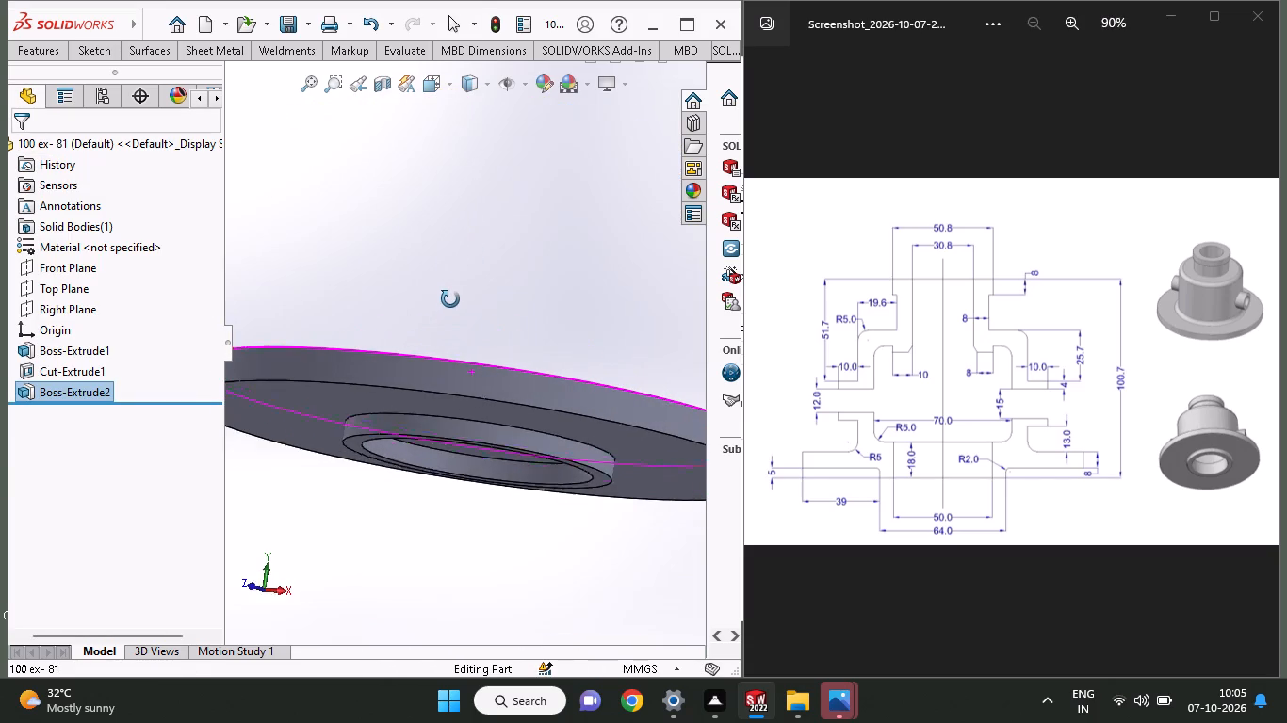
middle_drag(450, 299, 453, 354)
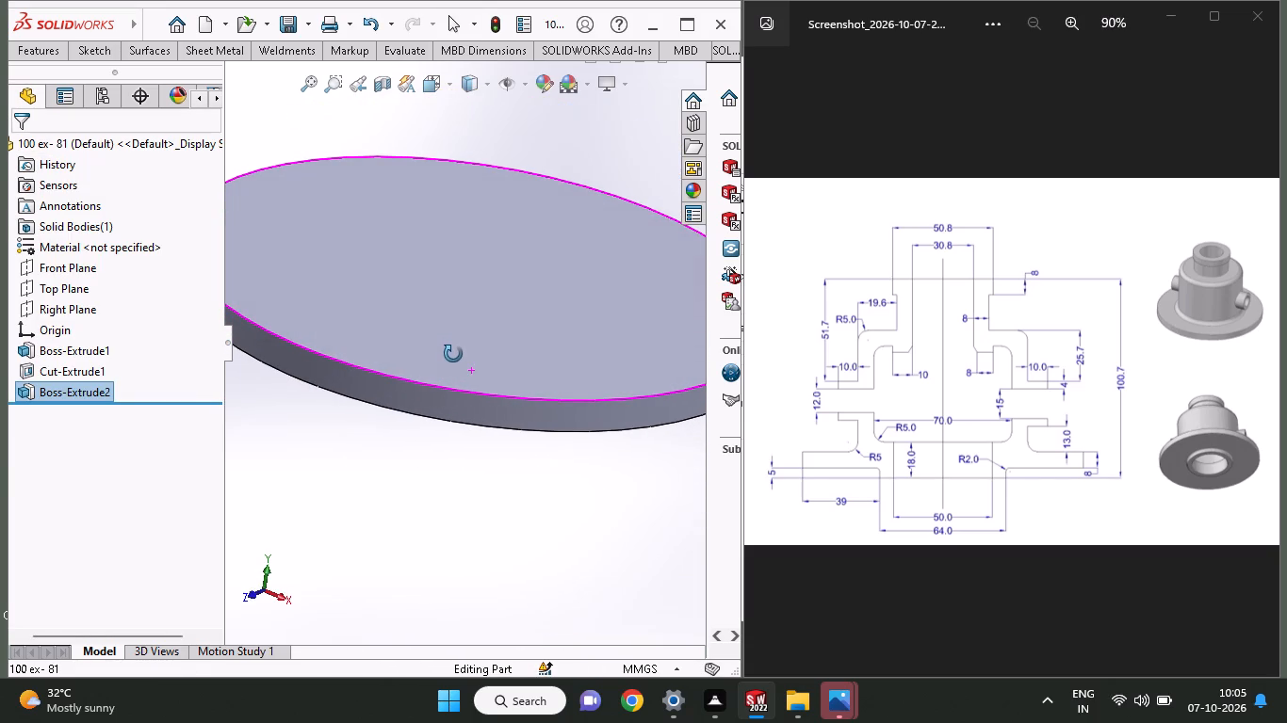
middle_drag(453, 354, 441, 348)
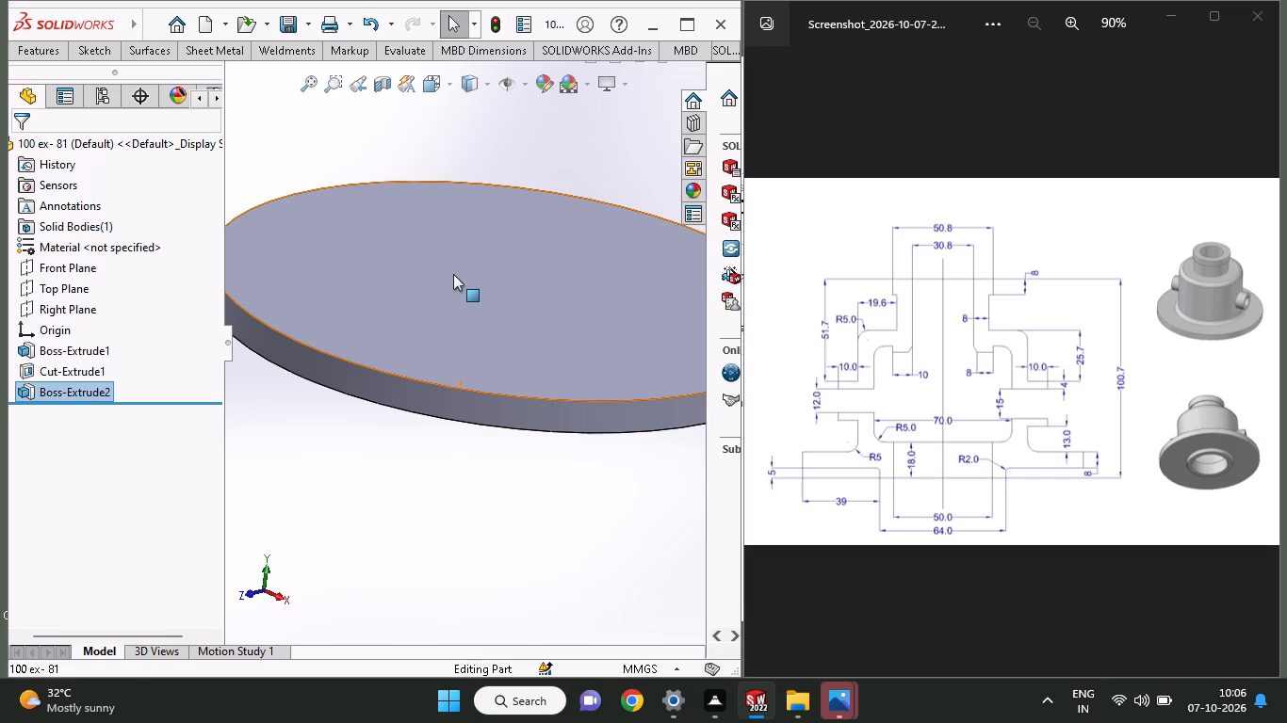
click(454, 298)
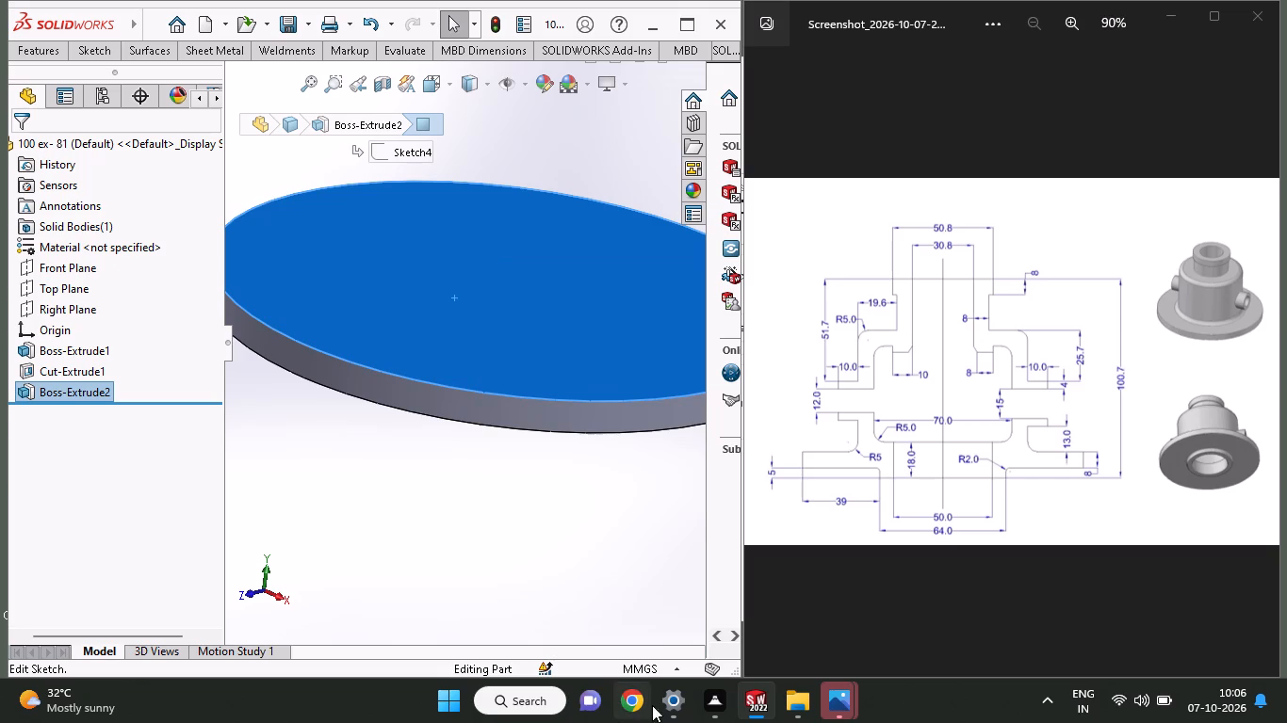
click(726, 699)
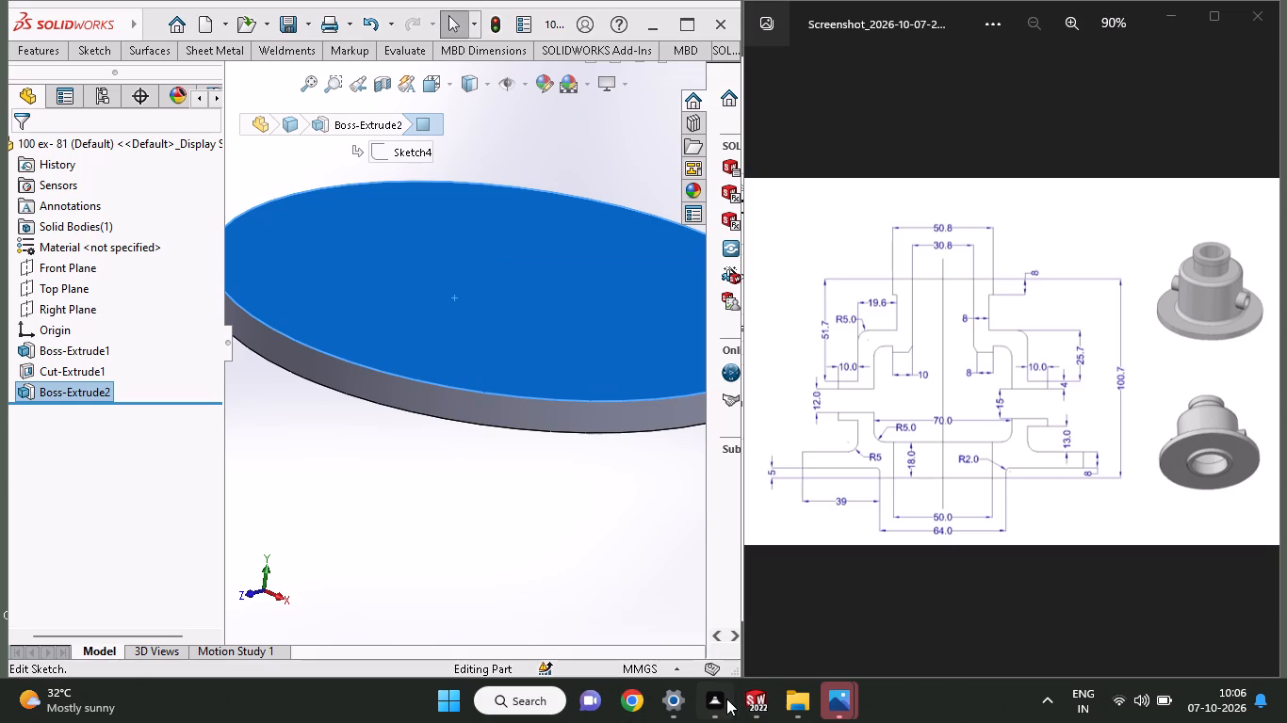
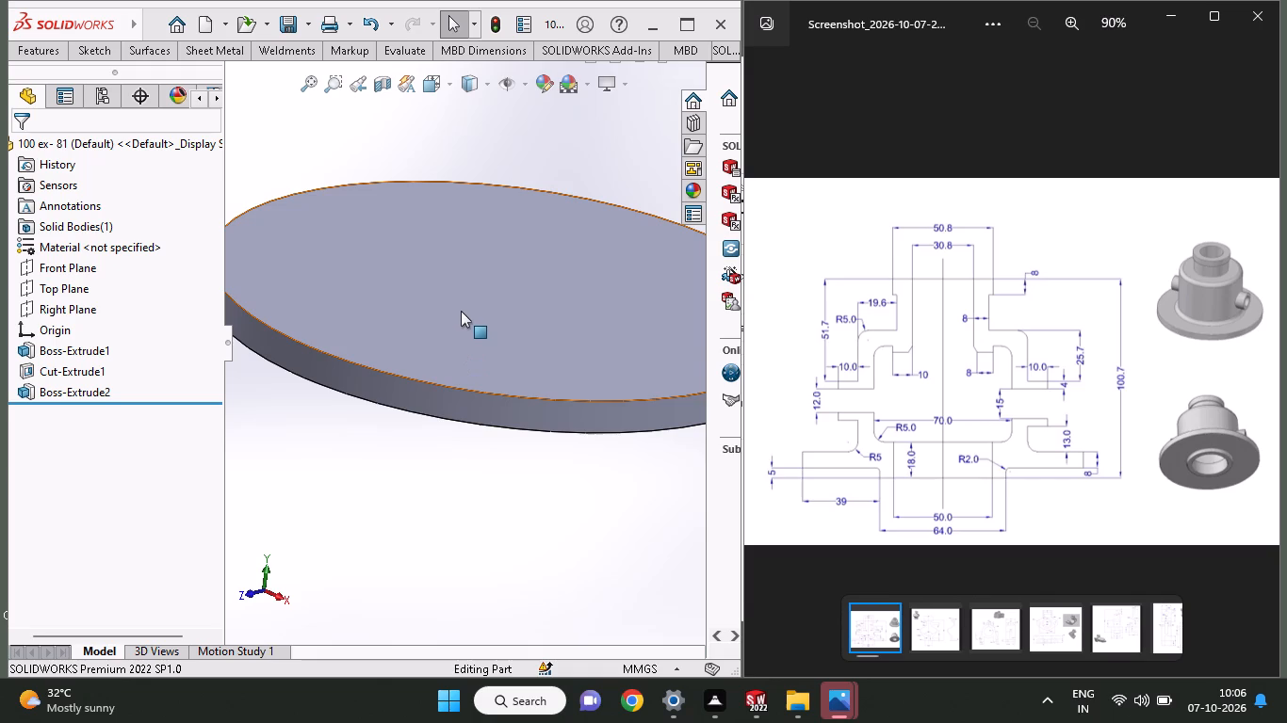
Open a new sketch on the upper flat face of the 142 mm flange disc.
click(461, 311)
click(554, 249)
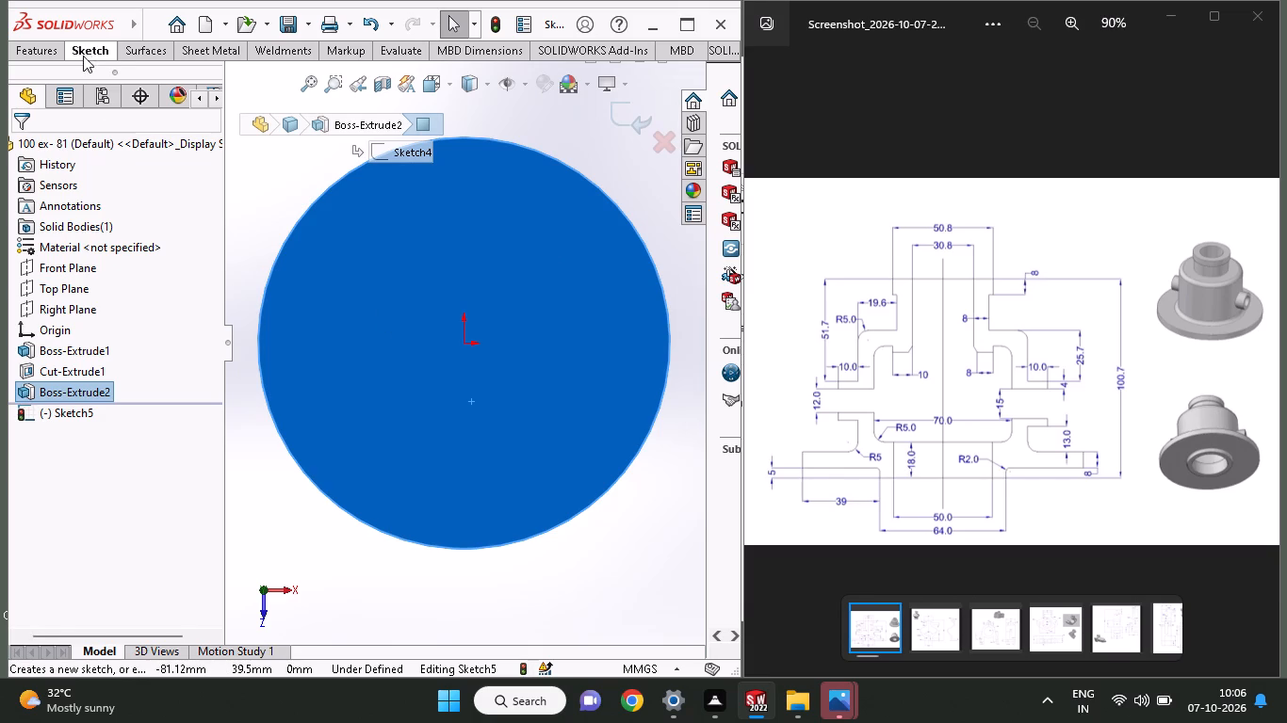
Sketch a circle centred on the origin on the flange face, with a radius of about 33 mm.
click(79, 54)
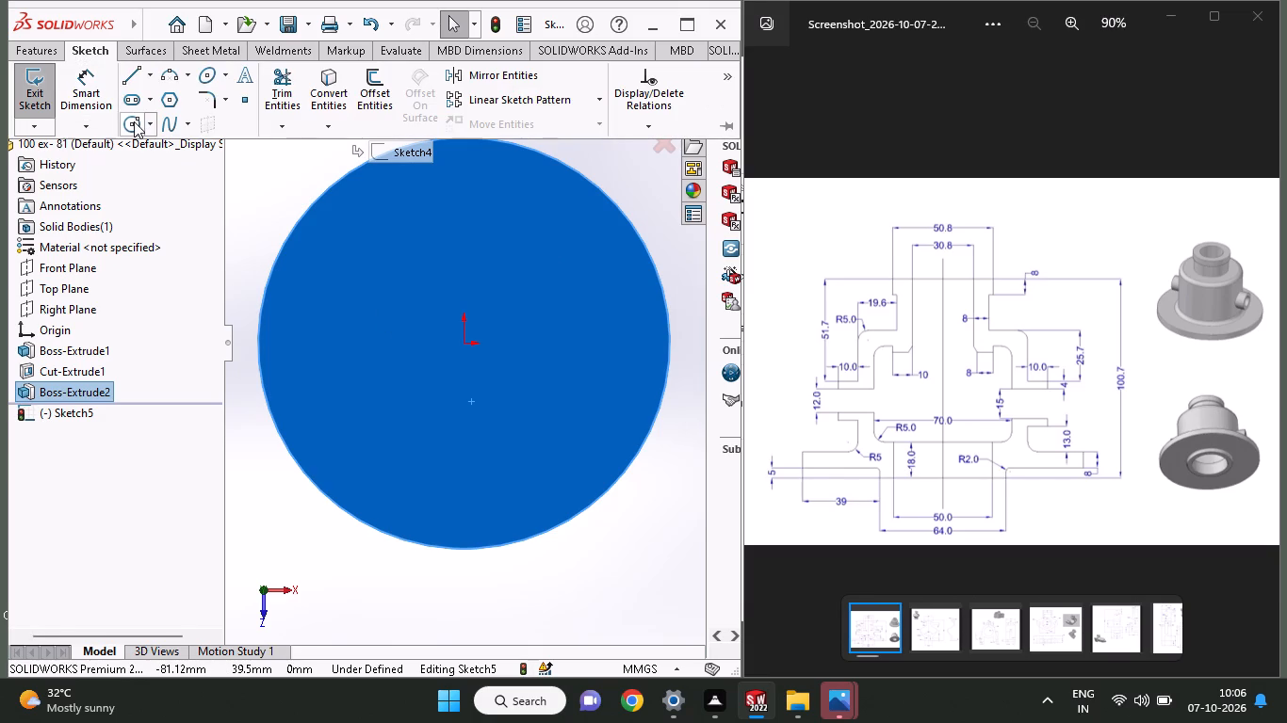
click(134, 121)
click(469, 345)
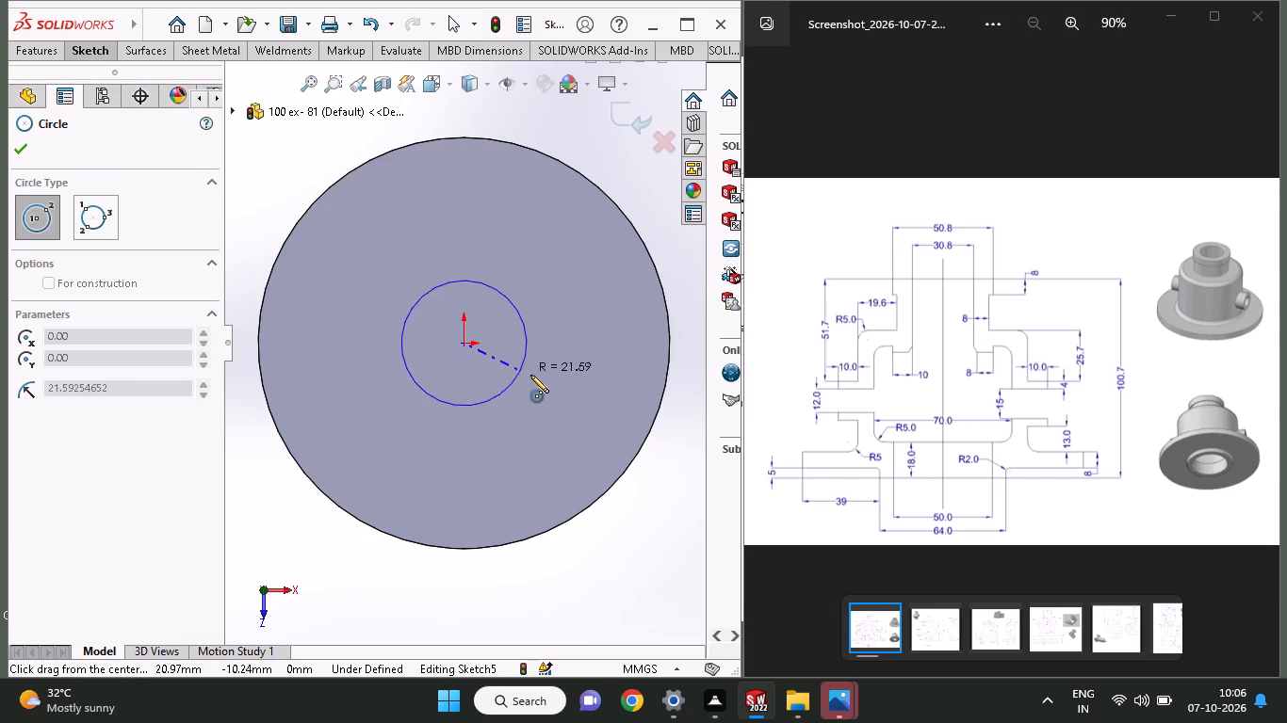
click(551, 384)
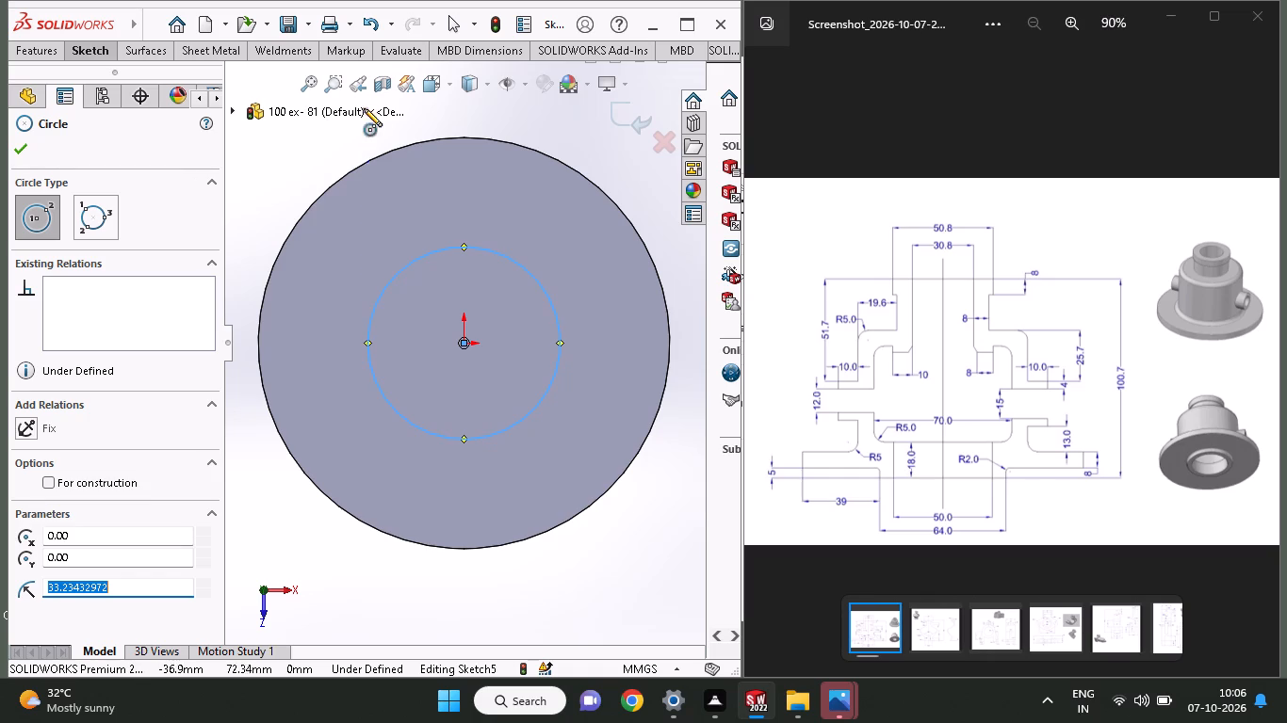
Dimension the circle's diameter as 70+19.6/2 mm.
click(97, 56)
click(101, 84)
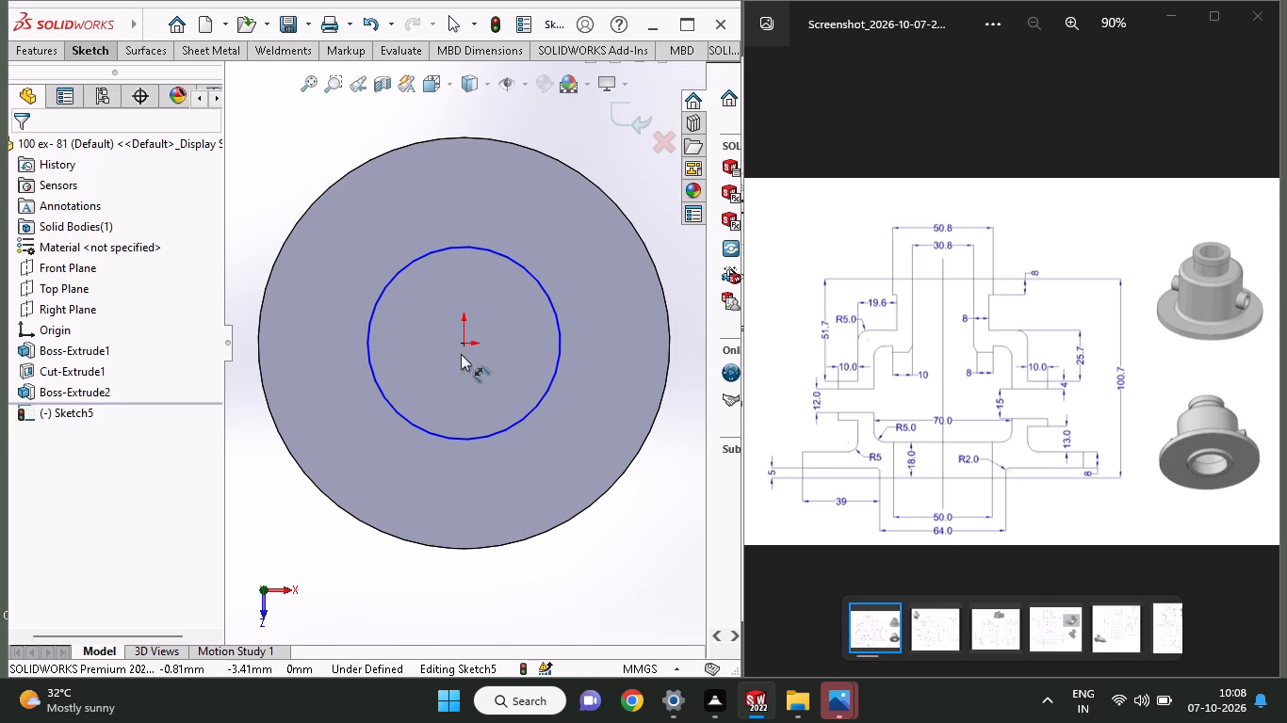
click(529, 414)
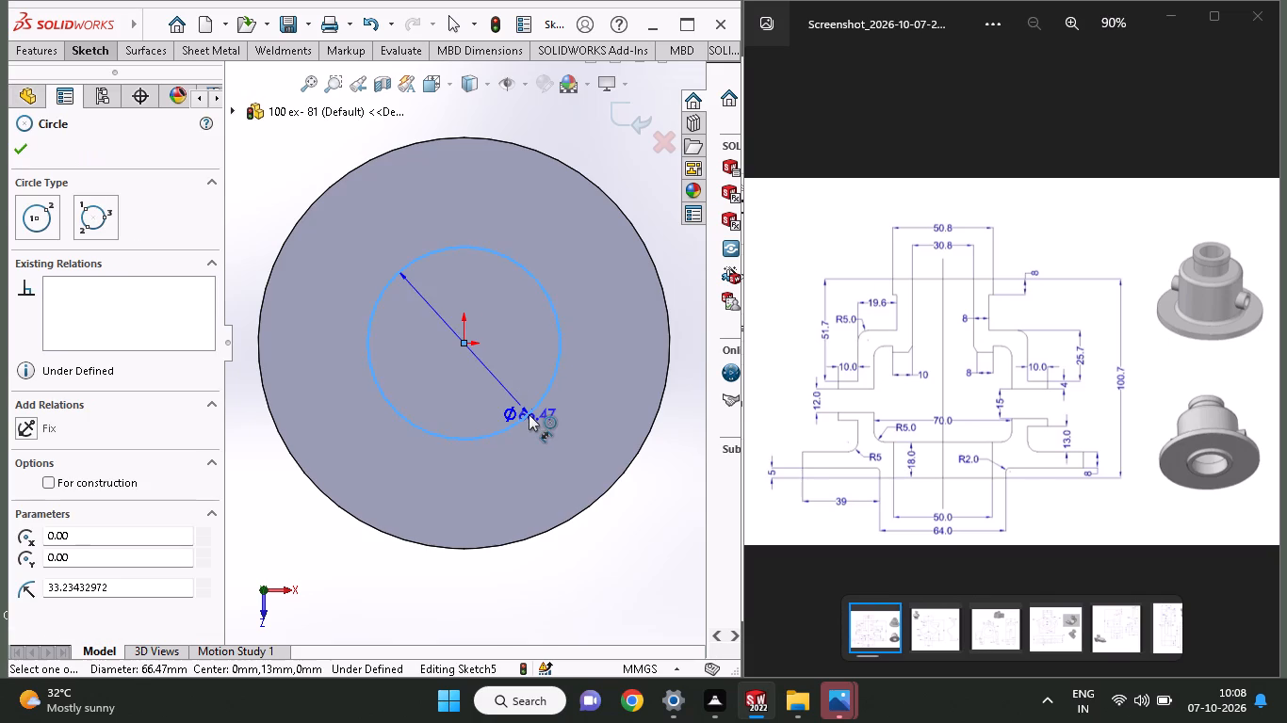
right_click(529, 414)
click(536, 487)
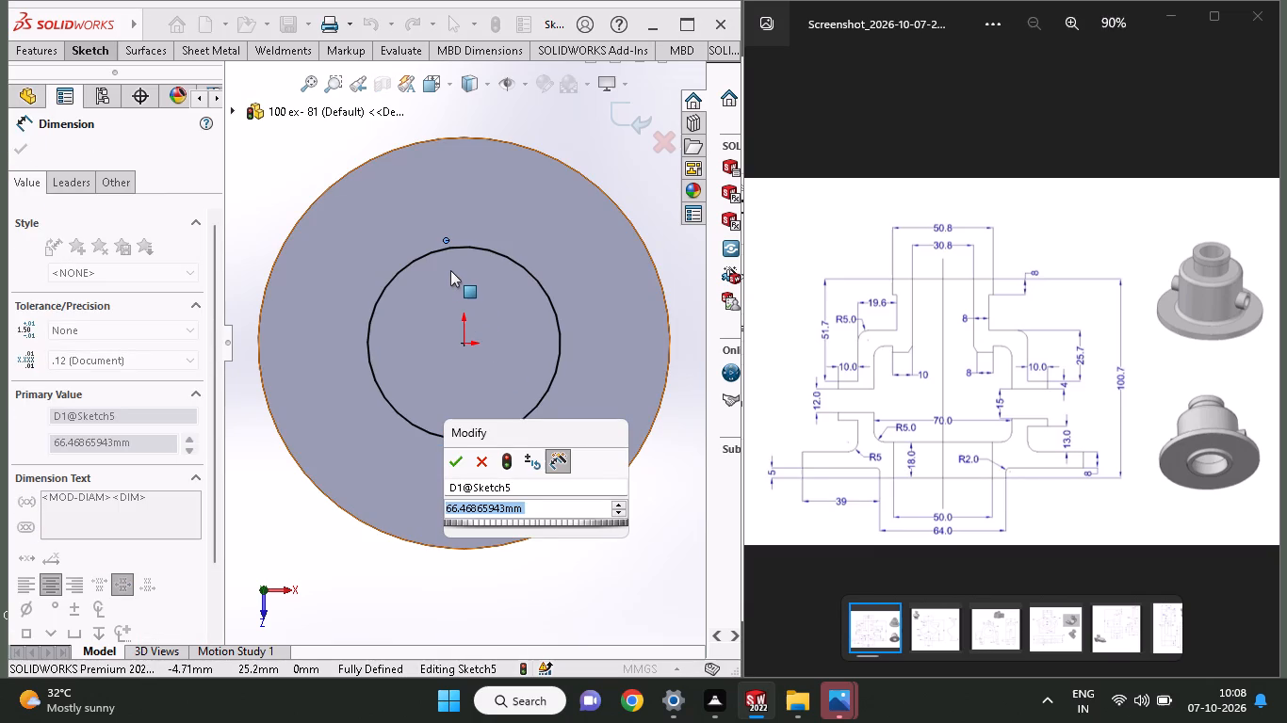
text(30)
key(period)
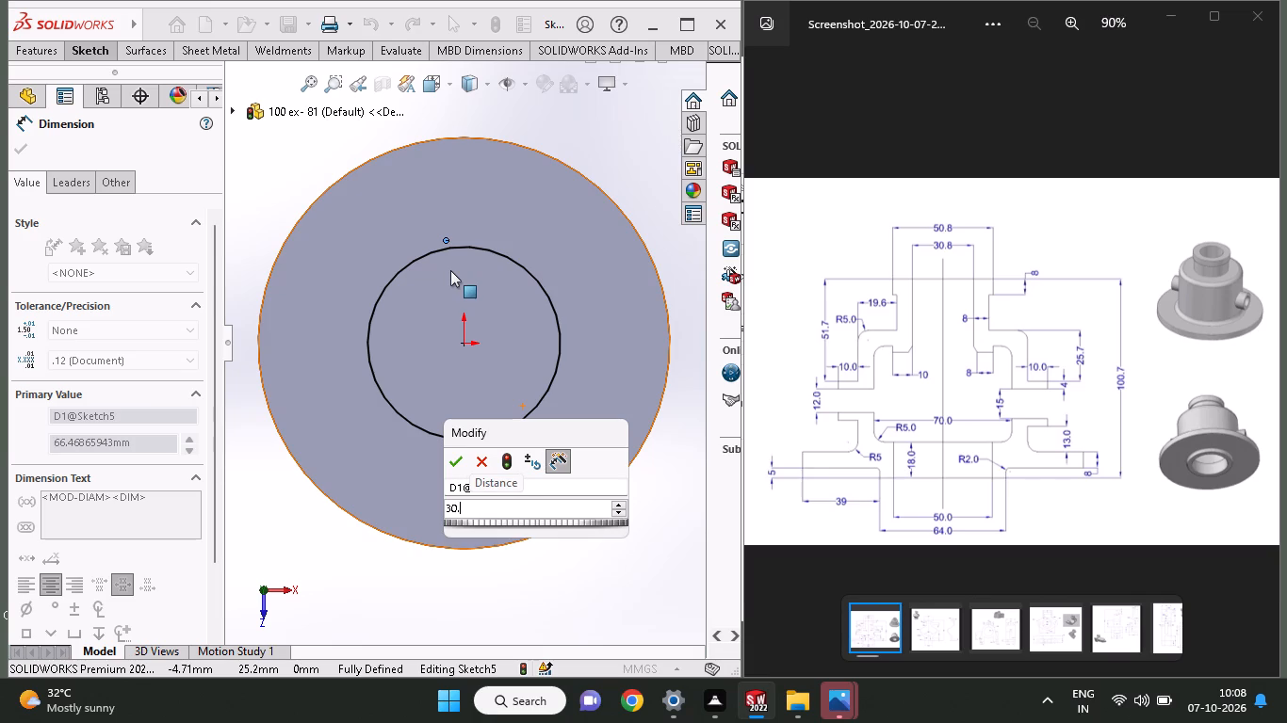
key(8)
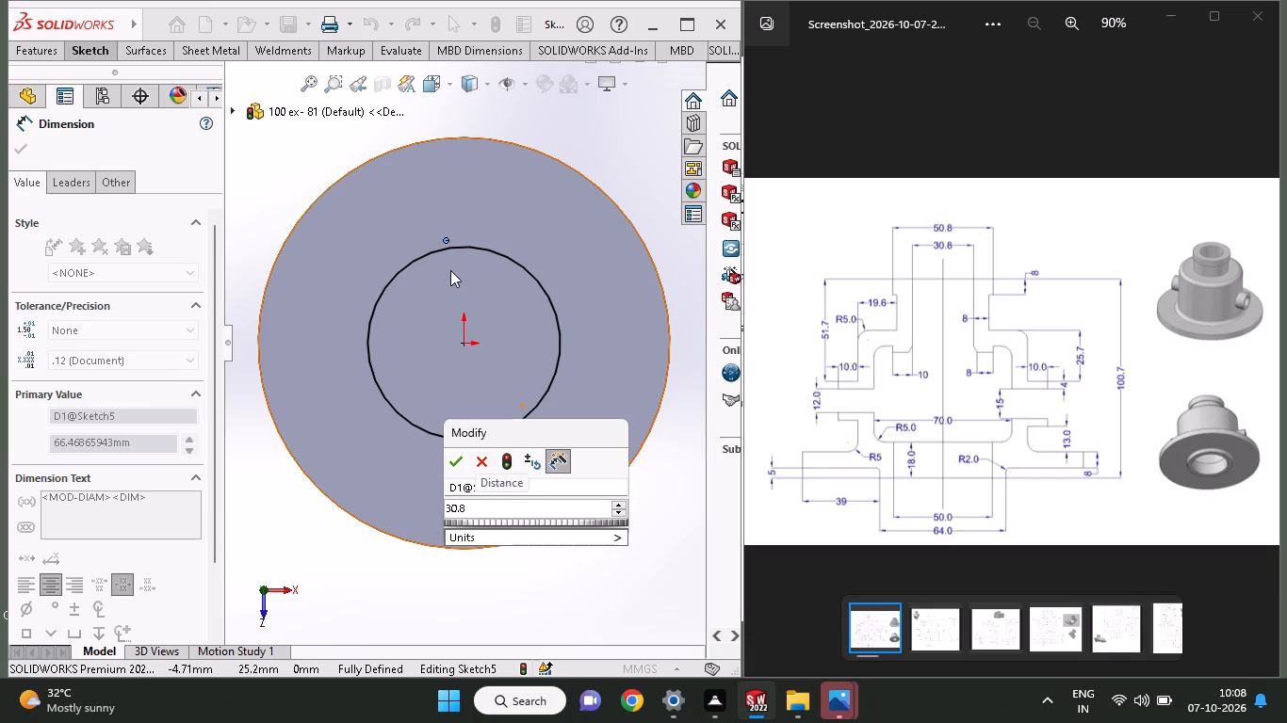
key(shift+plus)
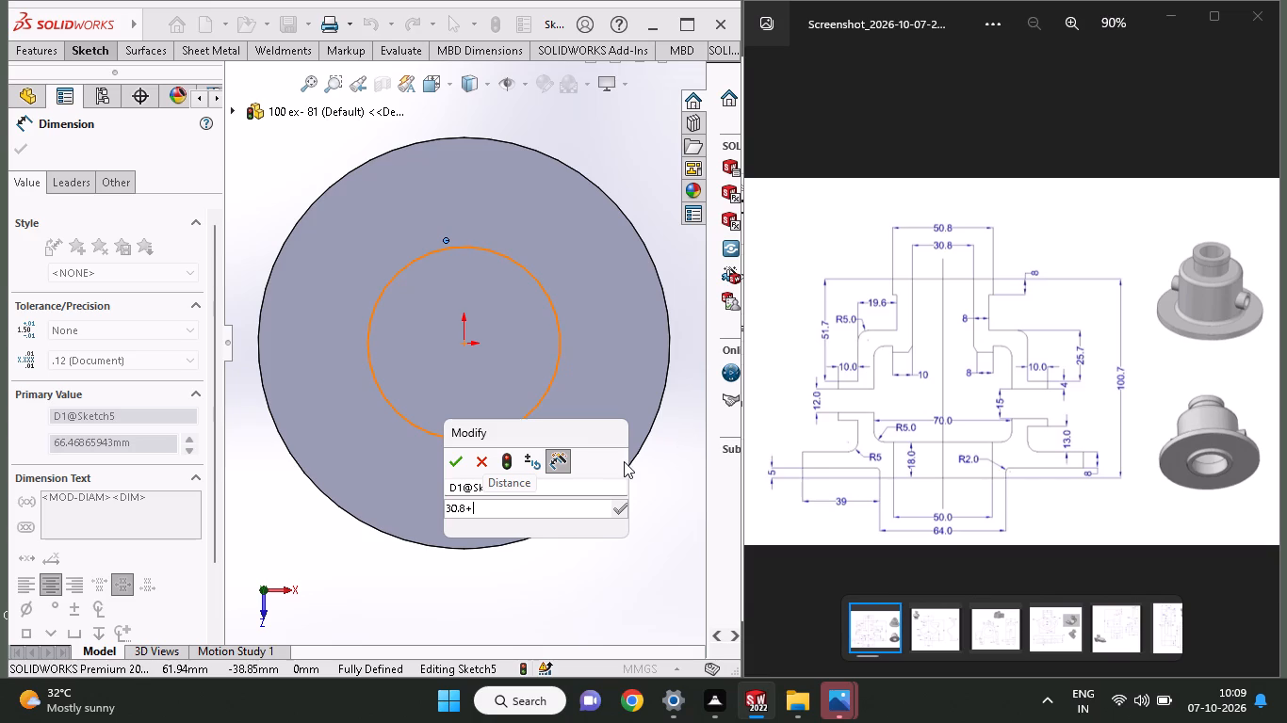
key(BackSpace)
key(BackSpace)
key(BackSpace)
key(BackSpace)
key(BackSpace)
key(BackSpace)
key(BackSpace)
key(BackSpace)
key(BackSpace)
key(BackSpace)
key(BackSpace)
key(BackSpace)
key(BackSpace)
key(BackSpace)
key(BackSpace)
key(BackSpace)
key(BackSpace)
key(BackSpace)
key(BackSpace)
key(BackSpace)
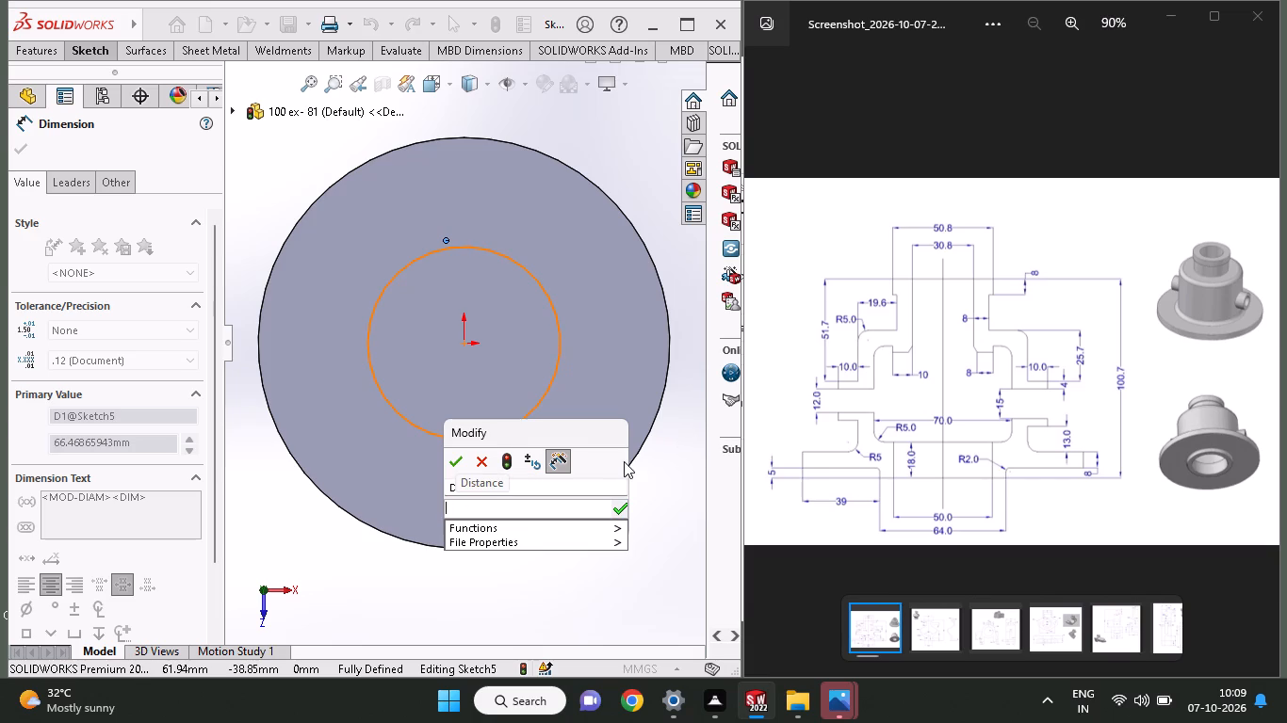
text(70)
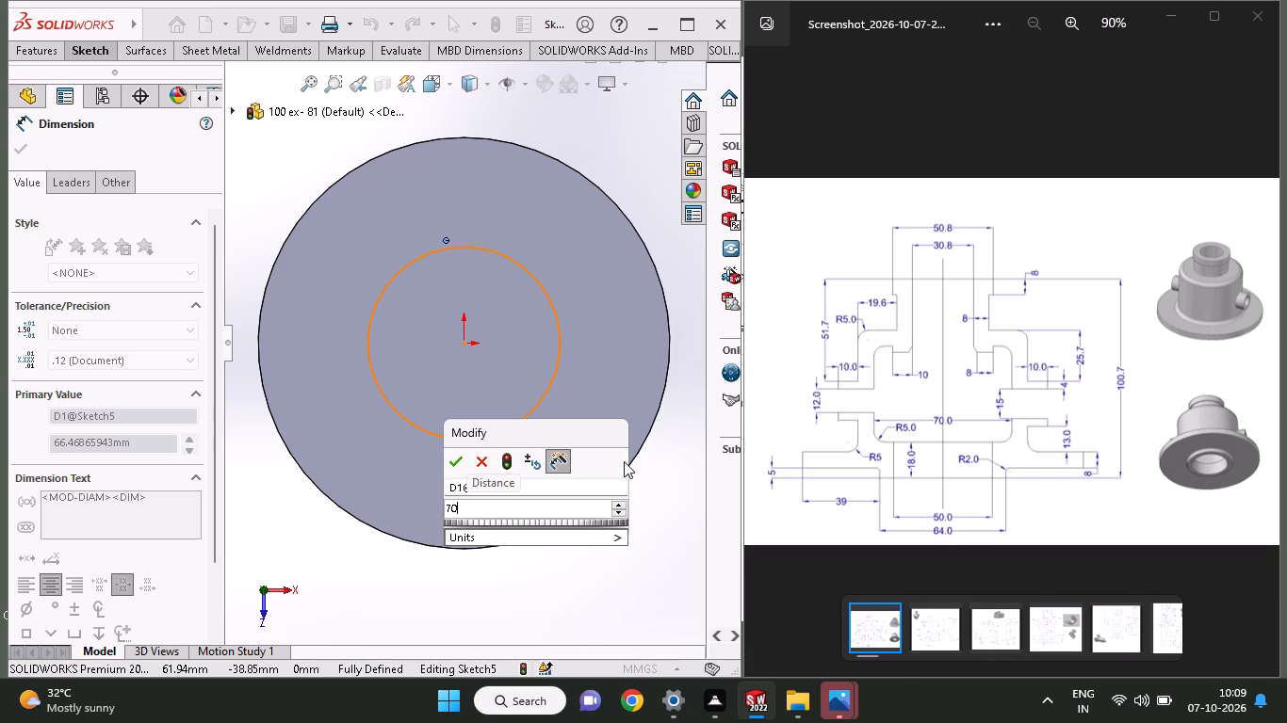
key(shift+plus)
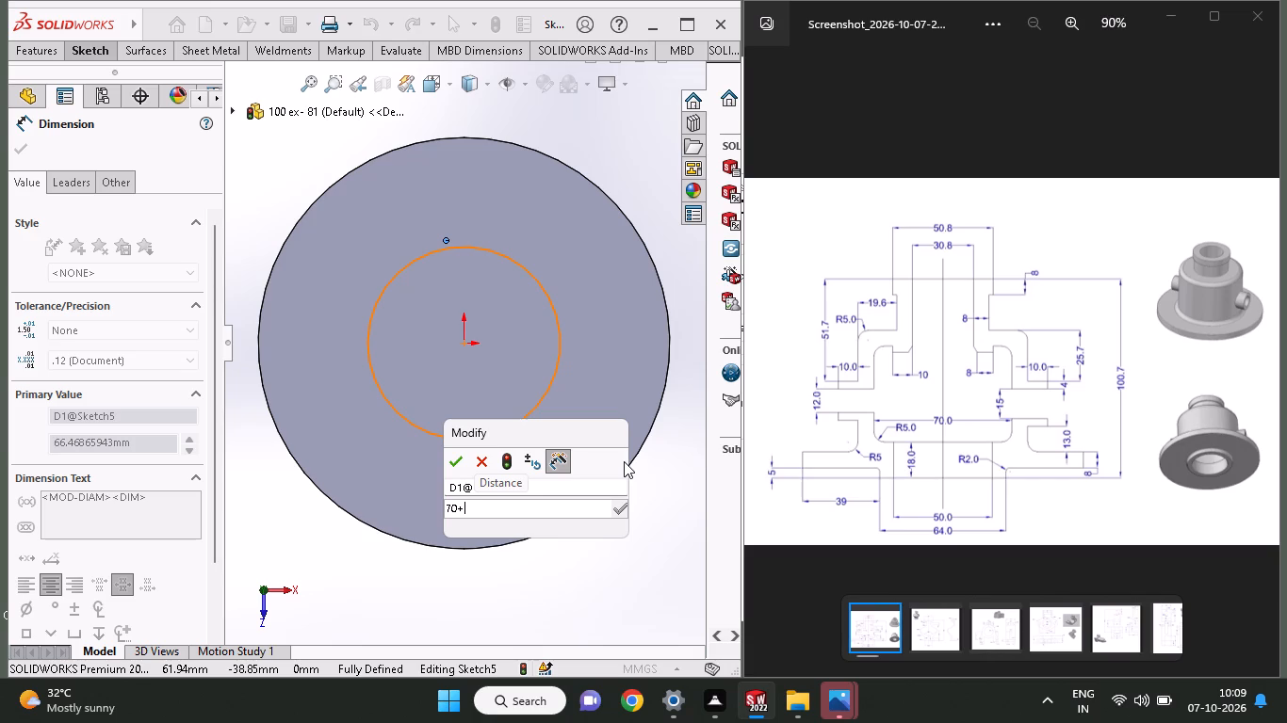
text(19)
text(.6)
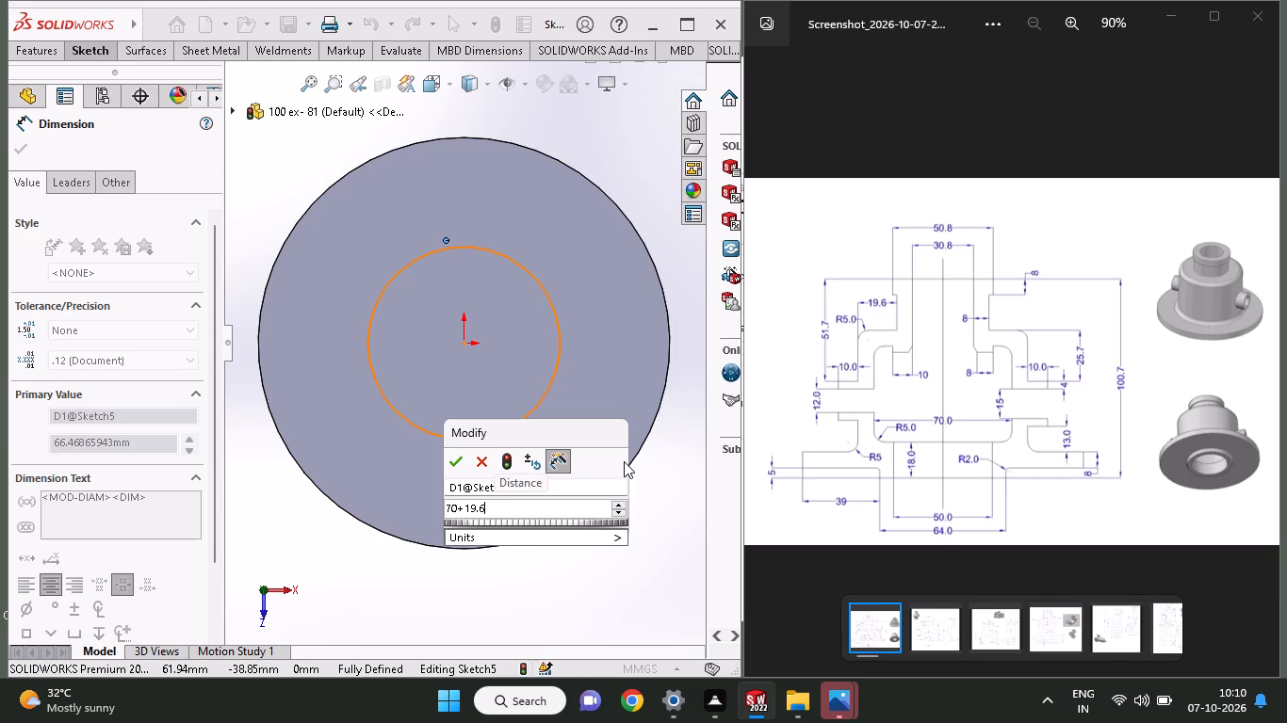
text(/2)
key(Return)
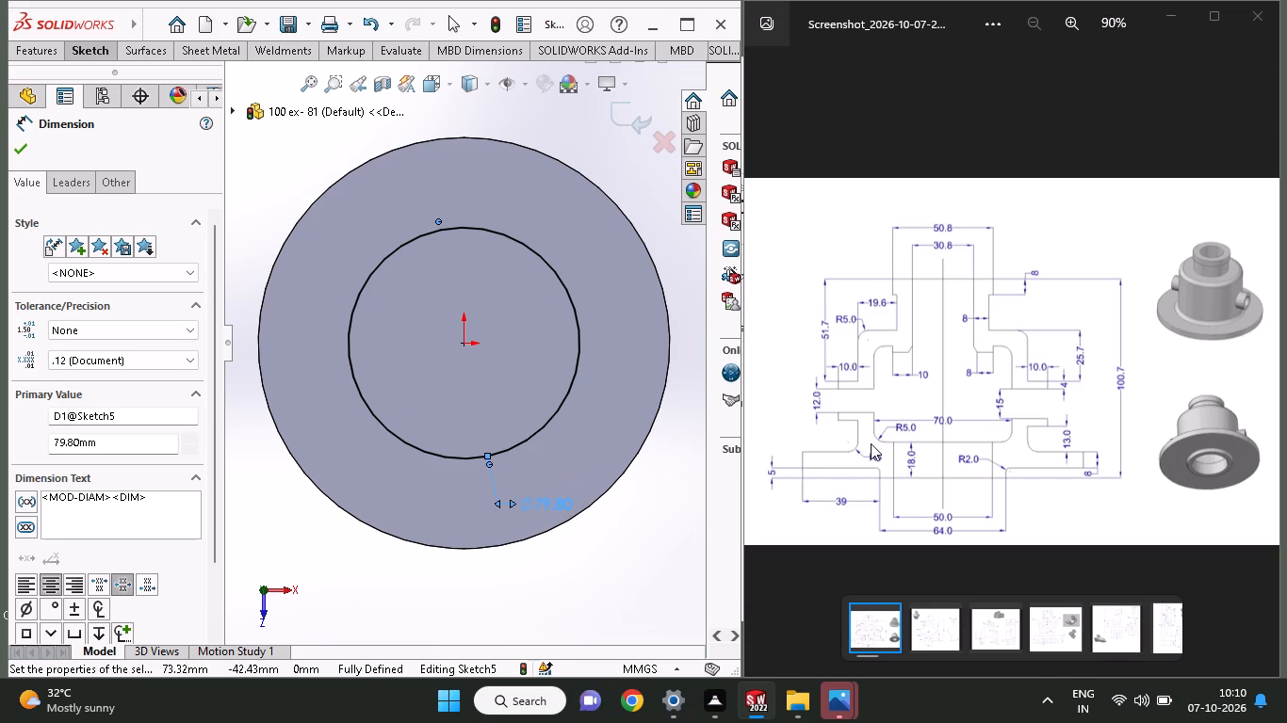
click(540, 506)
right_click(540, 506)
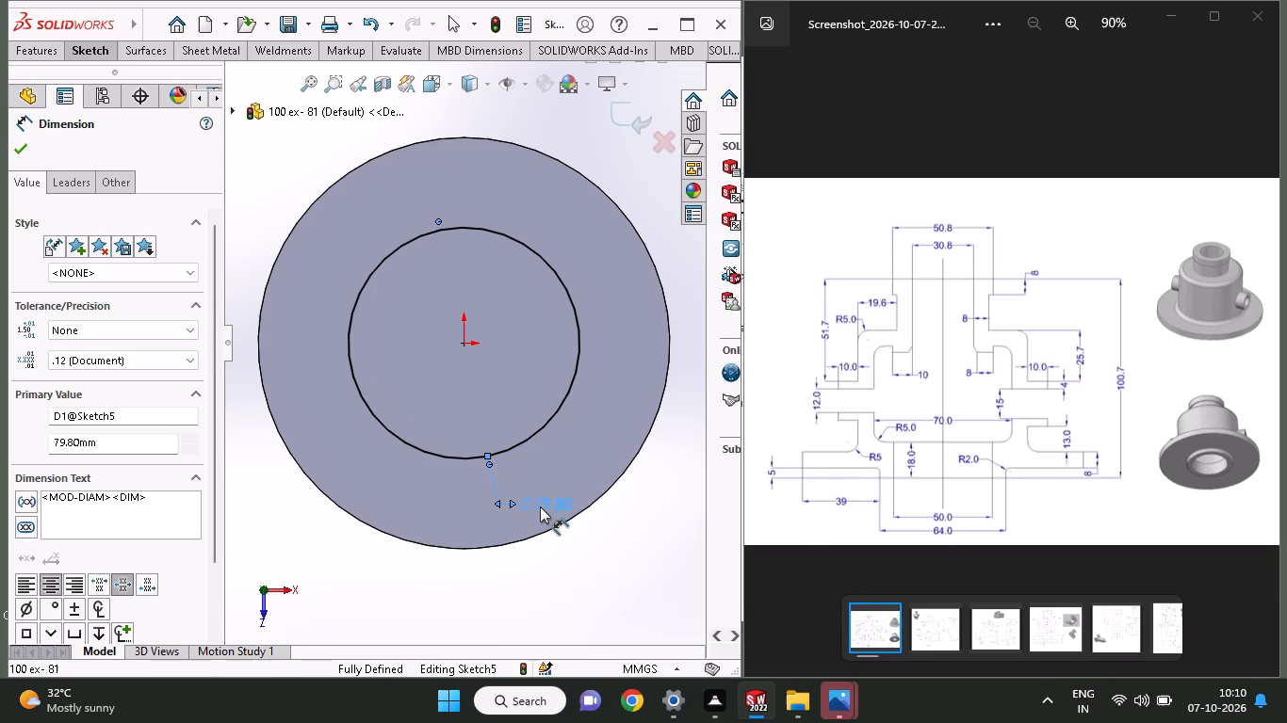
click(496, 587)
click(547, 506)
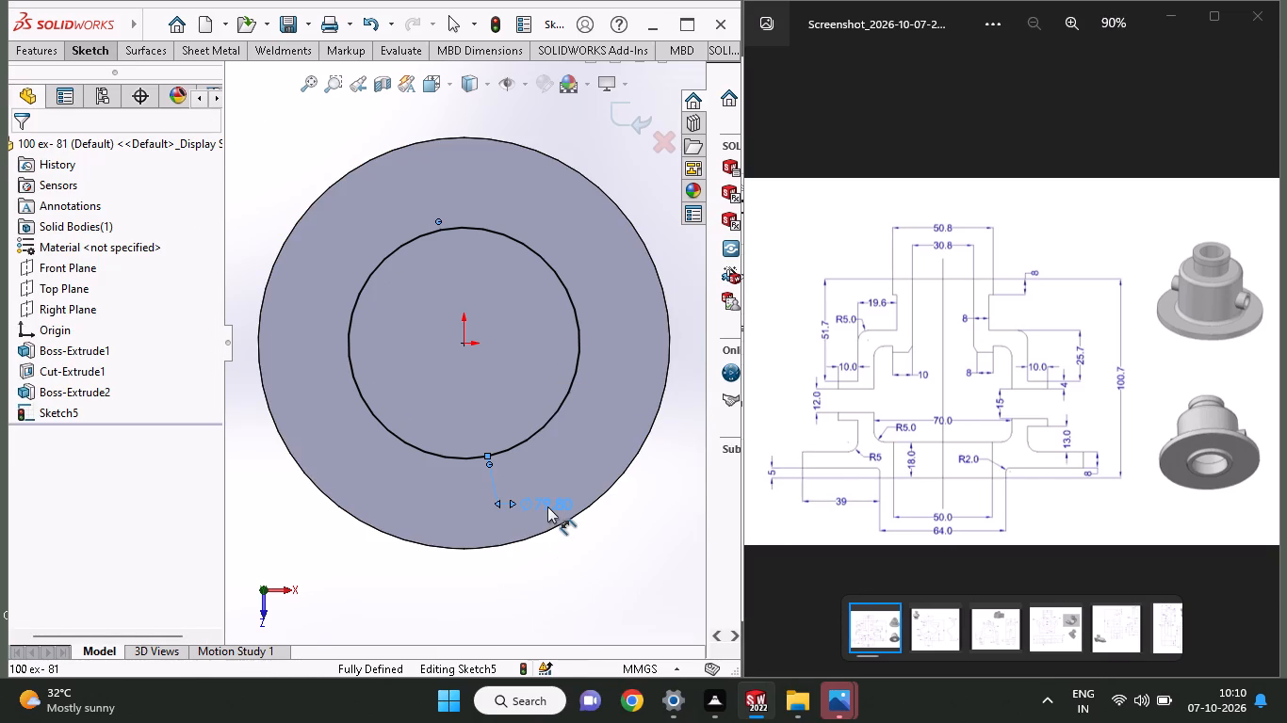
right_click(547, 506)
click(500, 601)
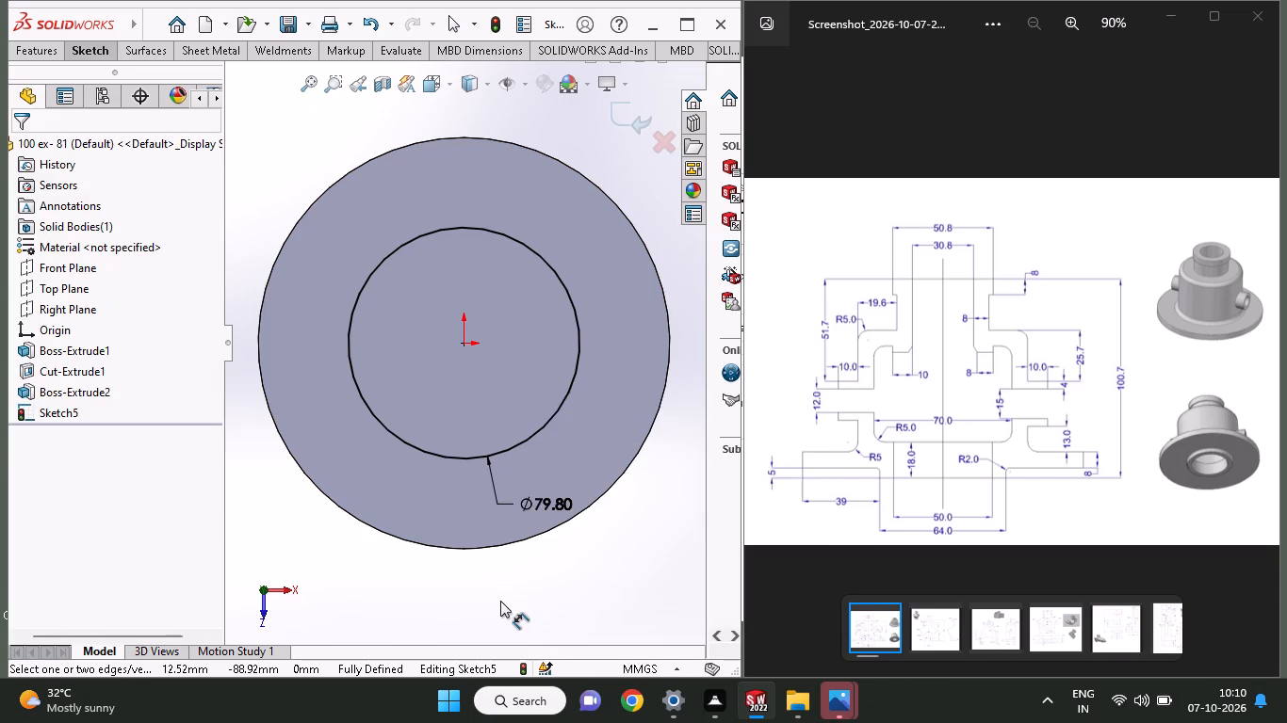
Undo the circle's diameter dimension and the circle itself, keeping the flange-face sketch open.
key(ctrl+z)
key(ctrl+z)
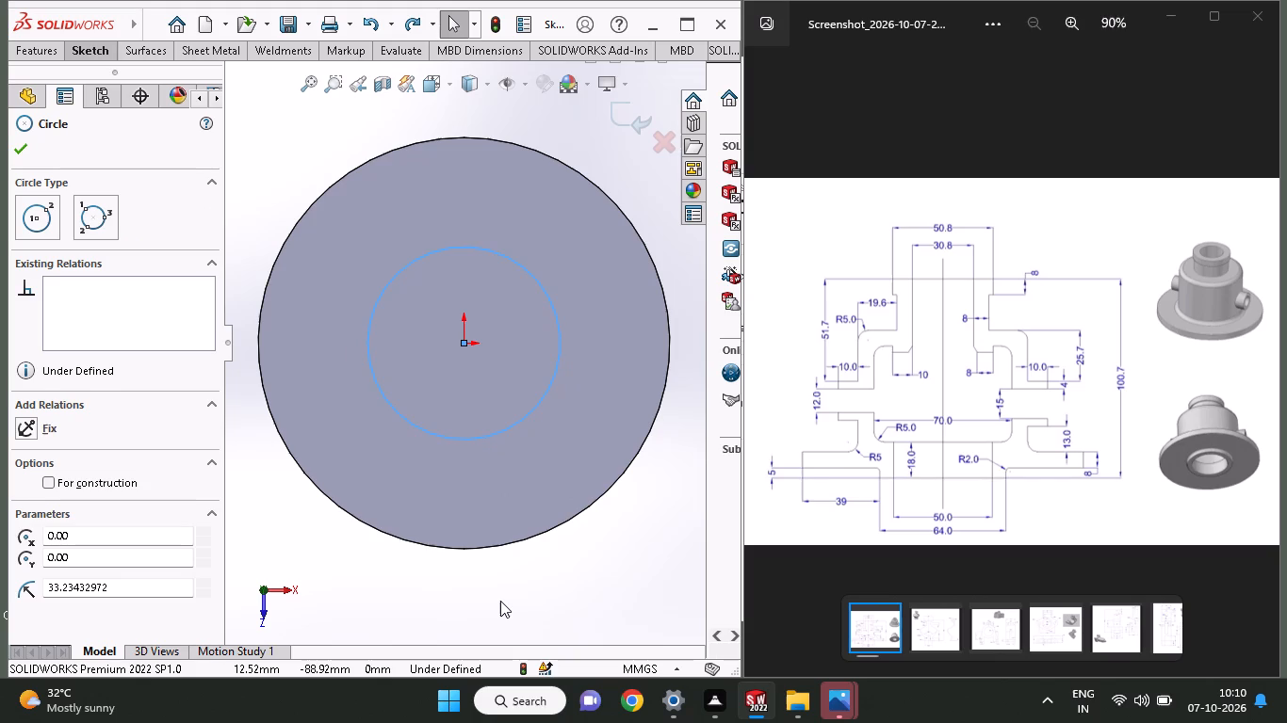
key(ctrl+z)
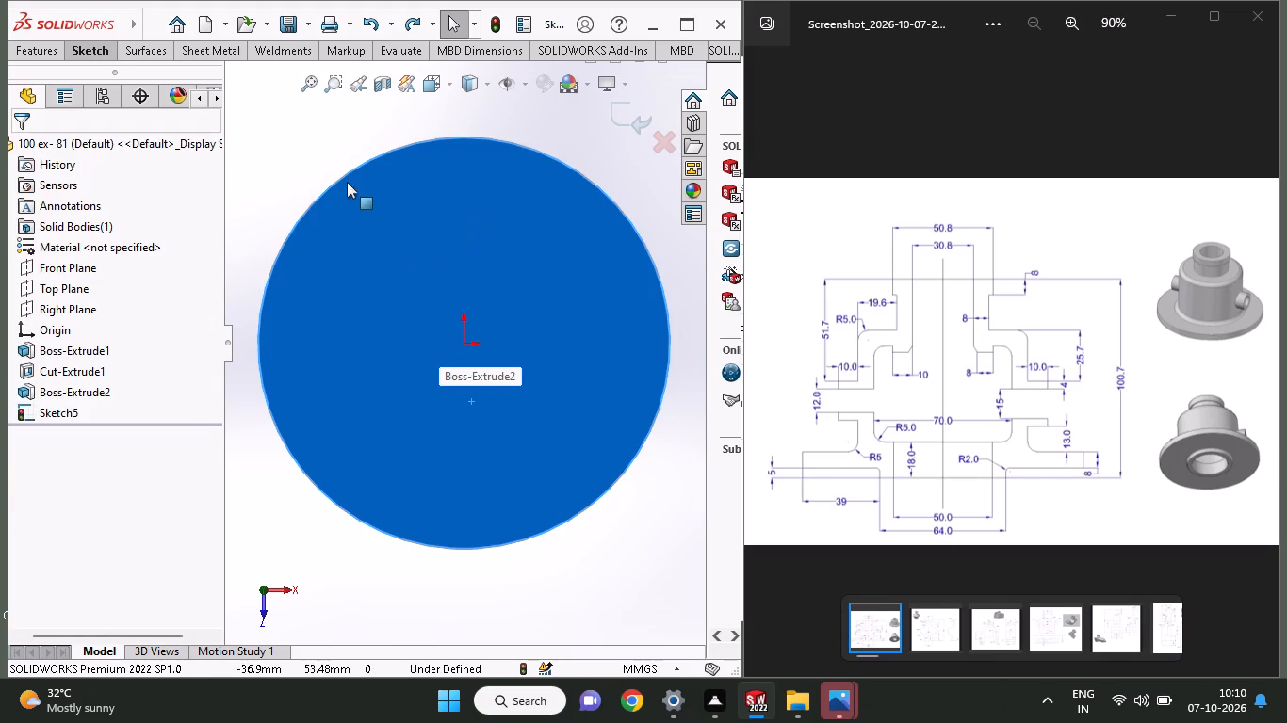
Sketch a circle centred on the origin on the flange face and dimension its diameter to 90 mm.
click(88, 58)
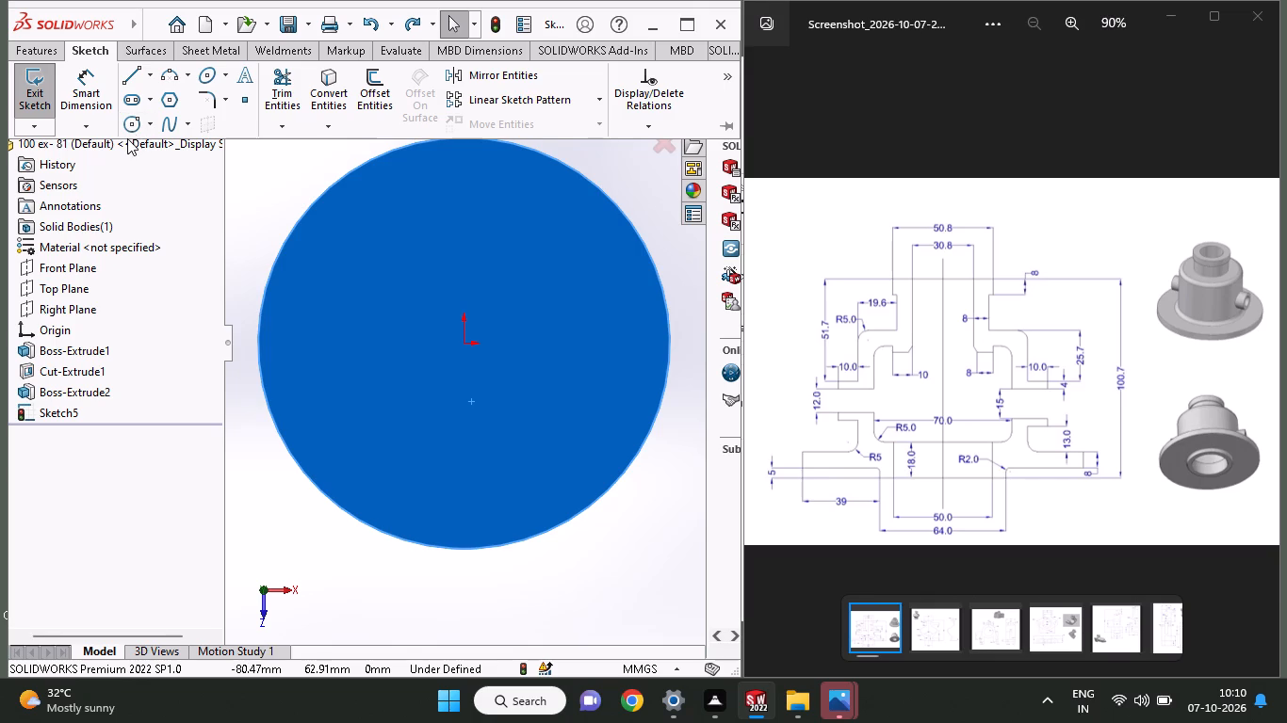
click(127, 128)
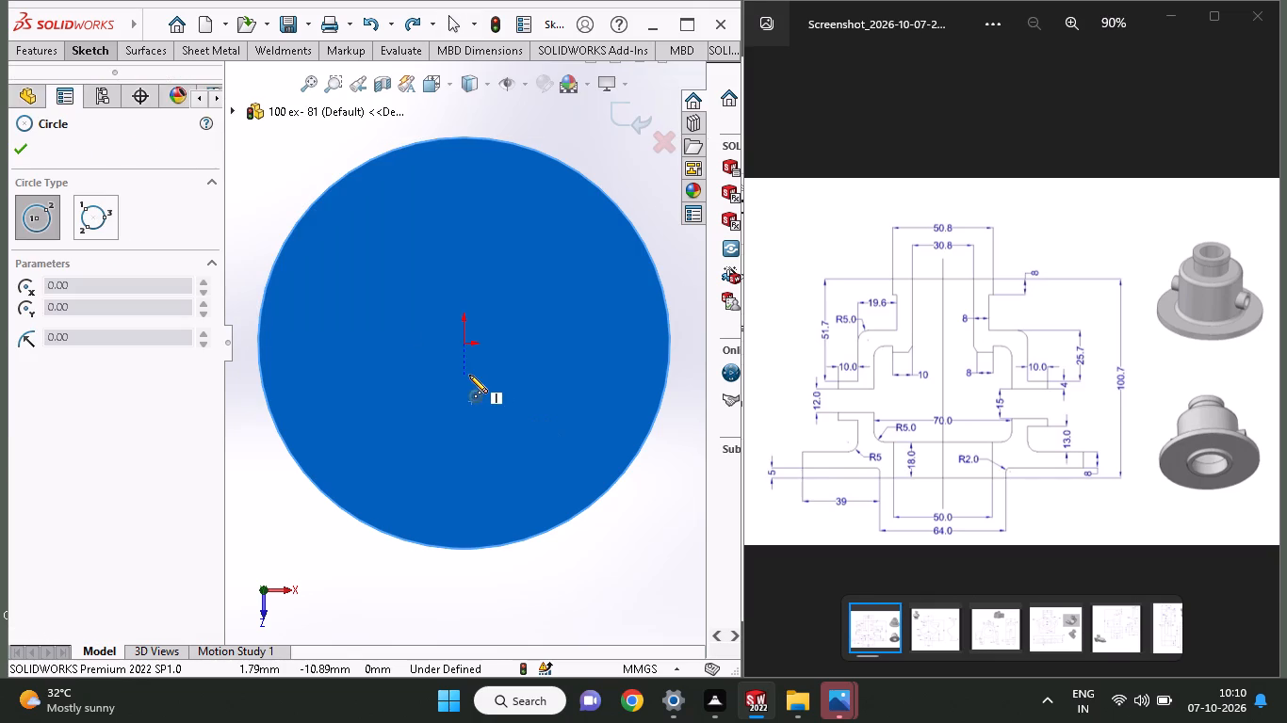
click(465, 346)
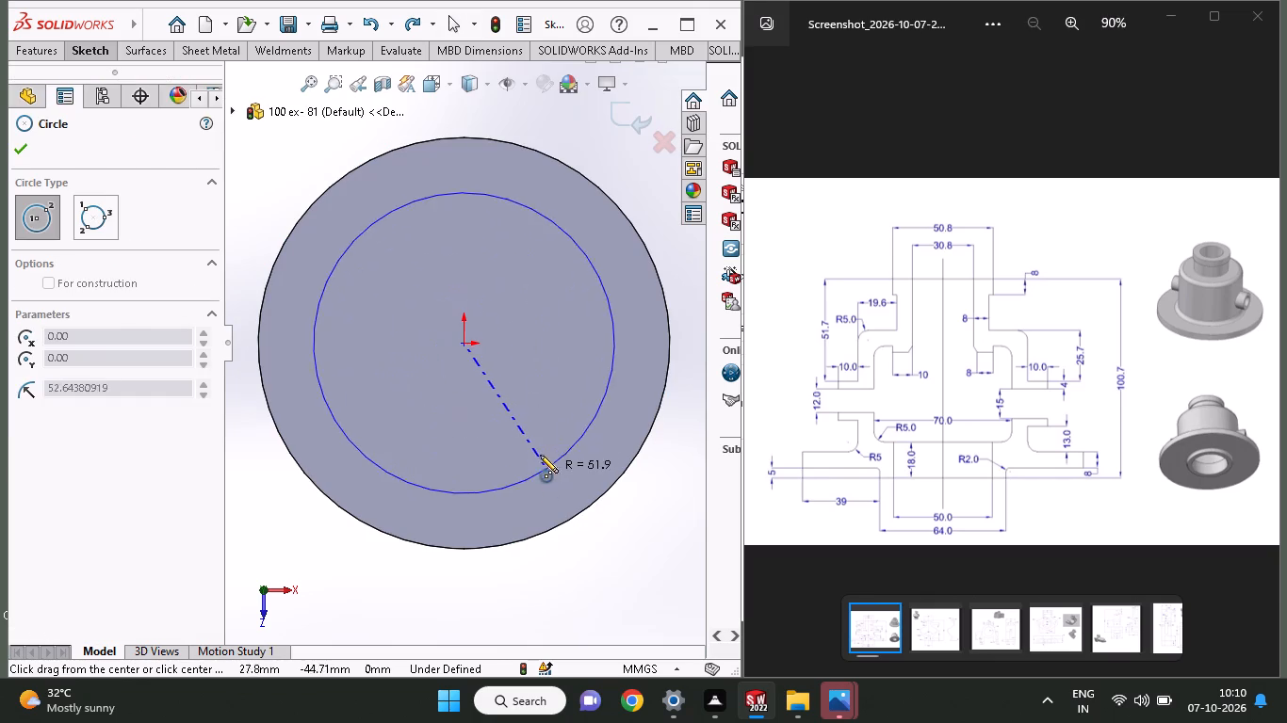
click(550, 442)
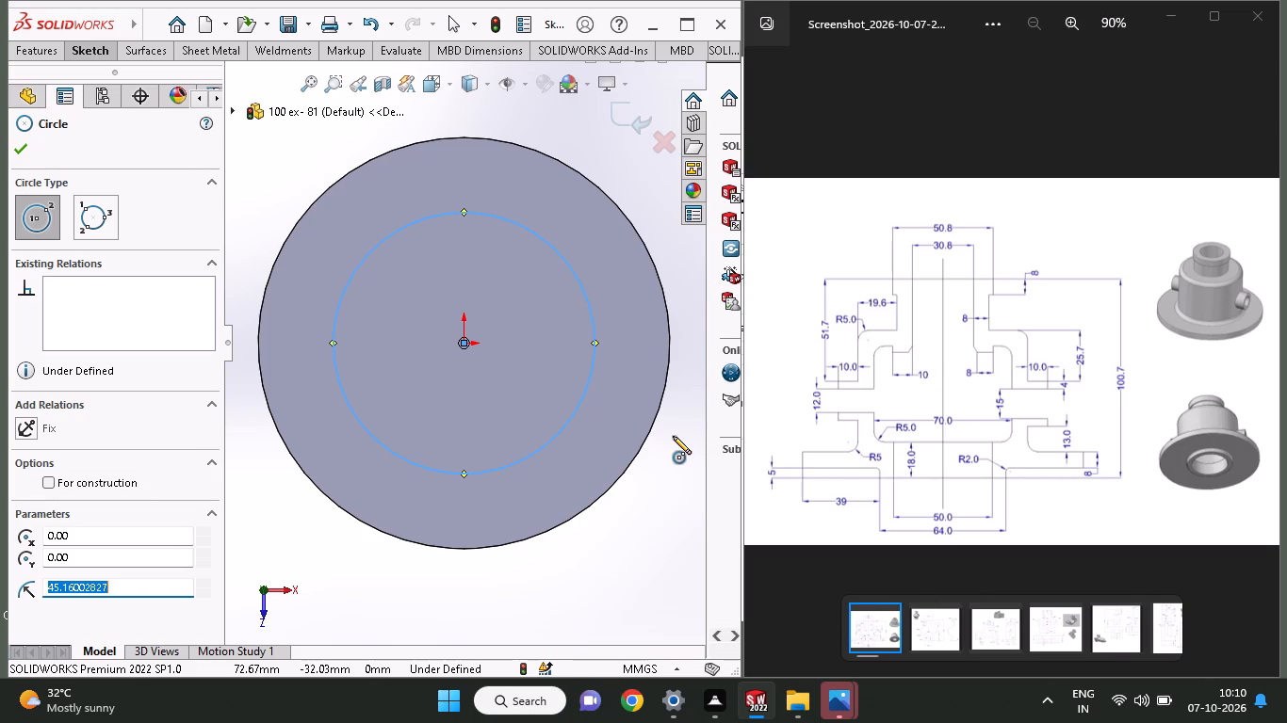
click(96, 56)
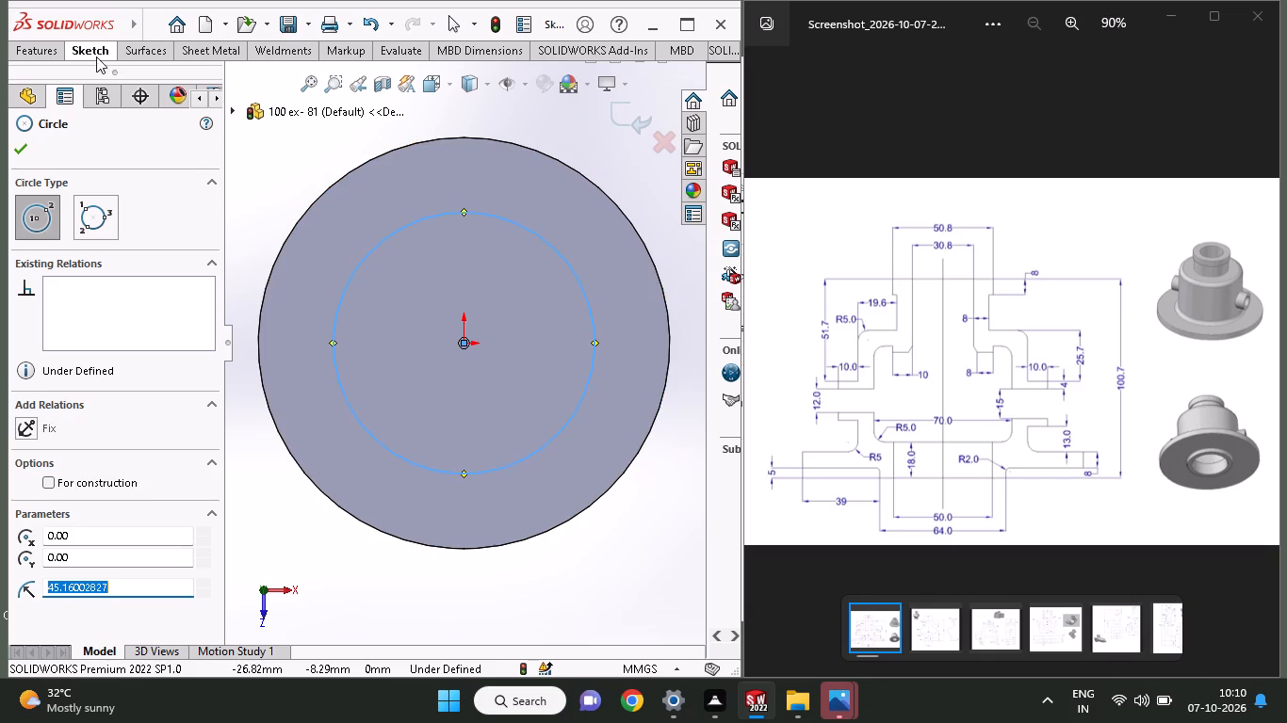
click(93, 88)
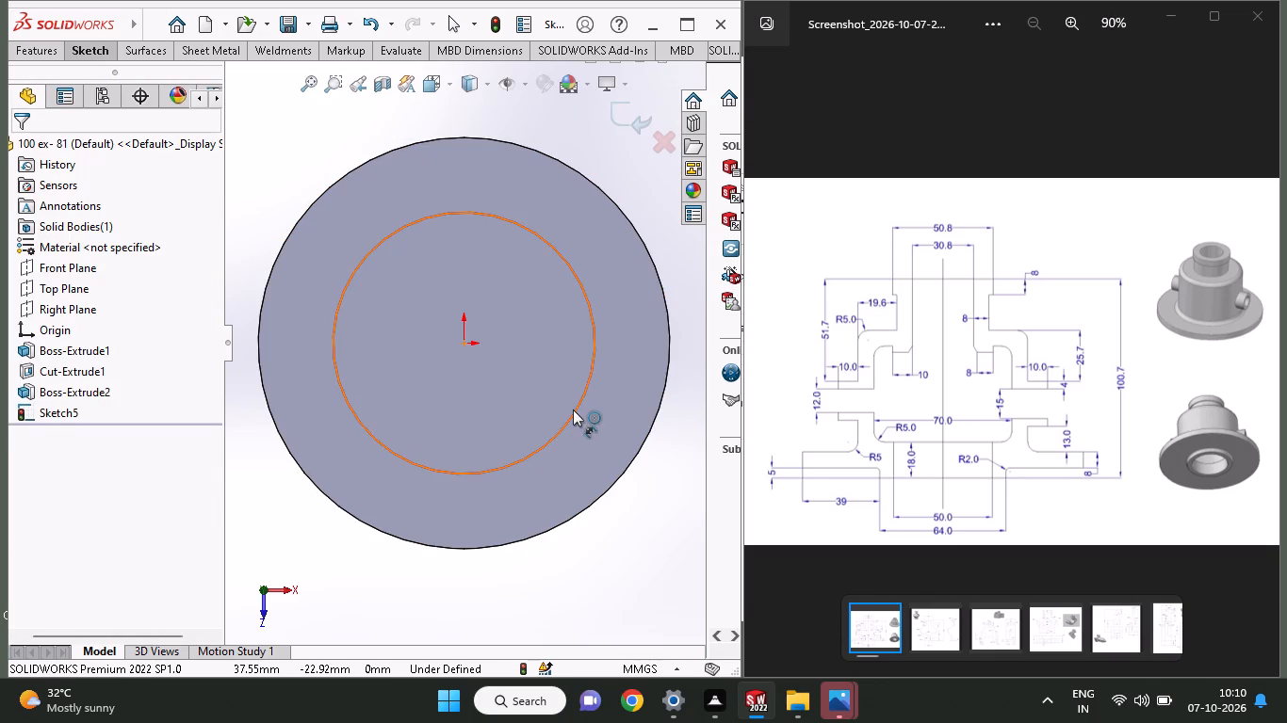
click(573, 410)
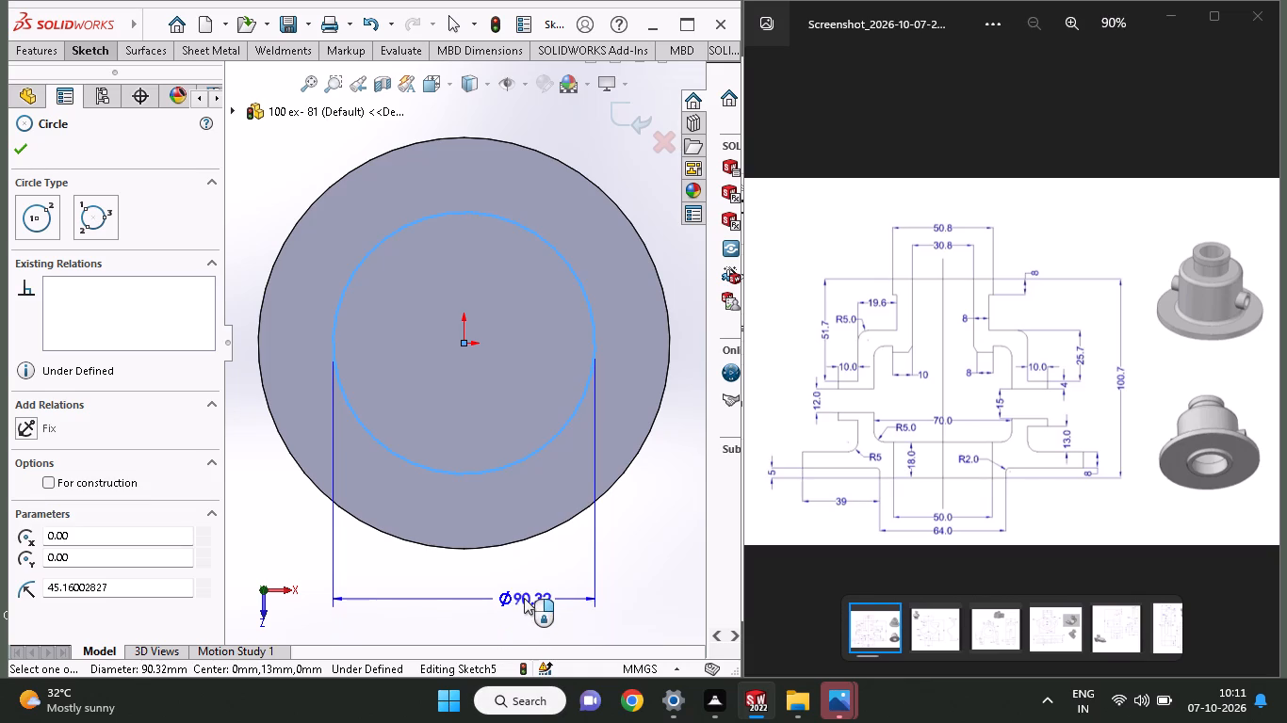
click(524, 598)
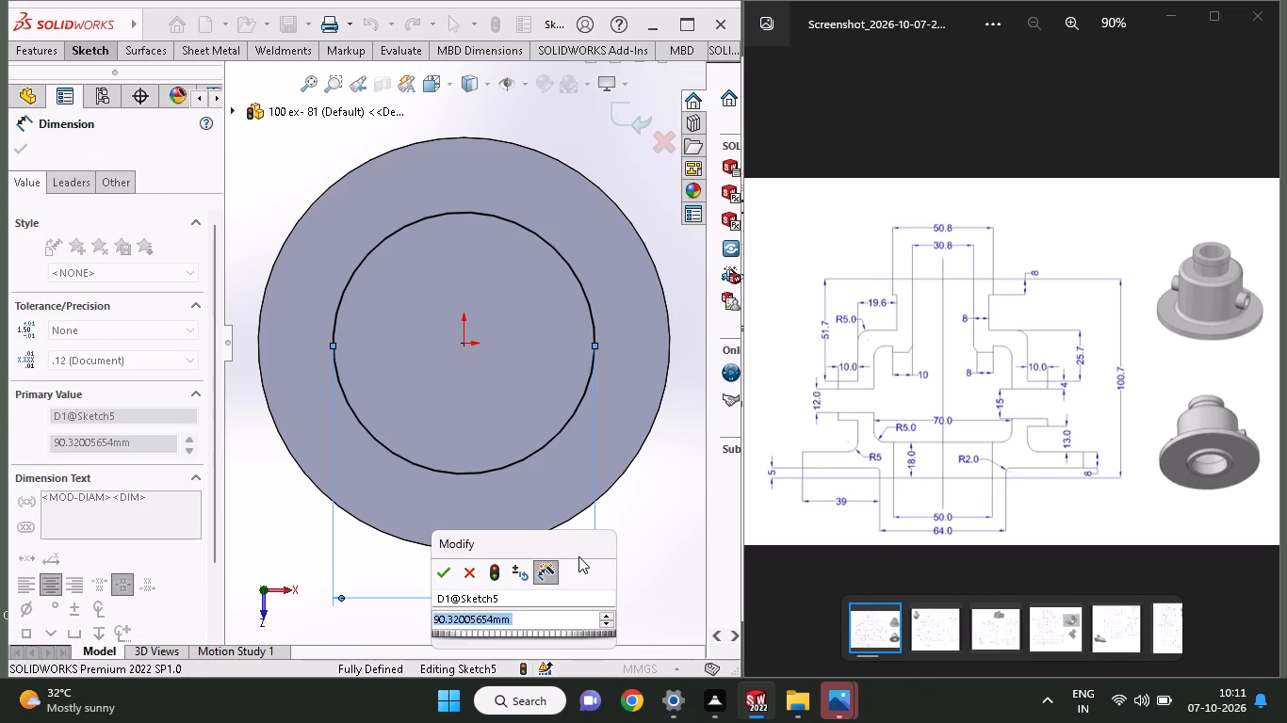
text(90)
key(Return)
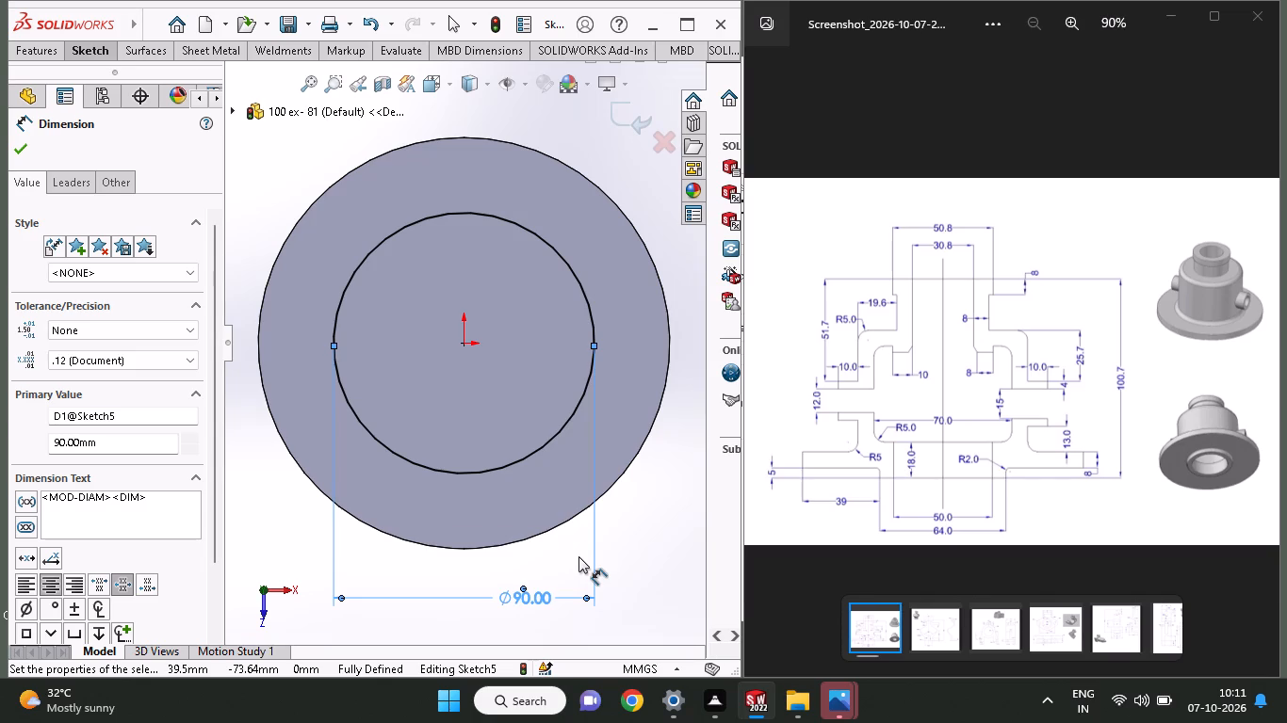
Extrude the 90 mm circle upward from the flange face with a blind depth of 100.7-5-8 mm, merging the result.
click(45, 42)
click(46, 81)
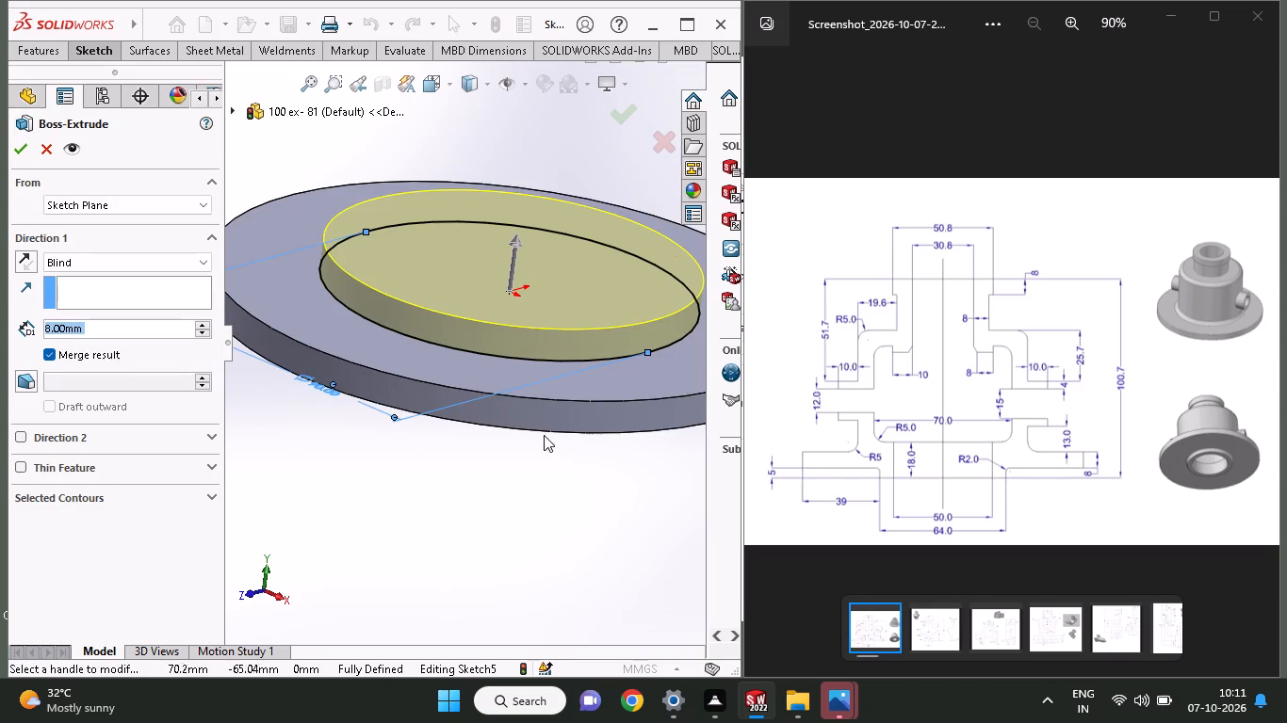
drag(516, 238, 534, 151)
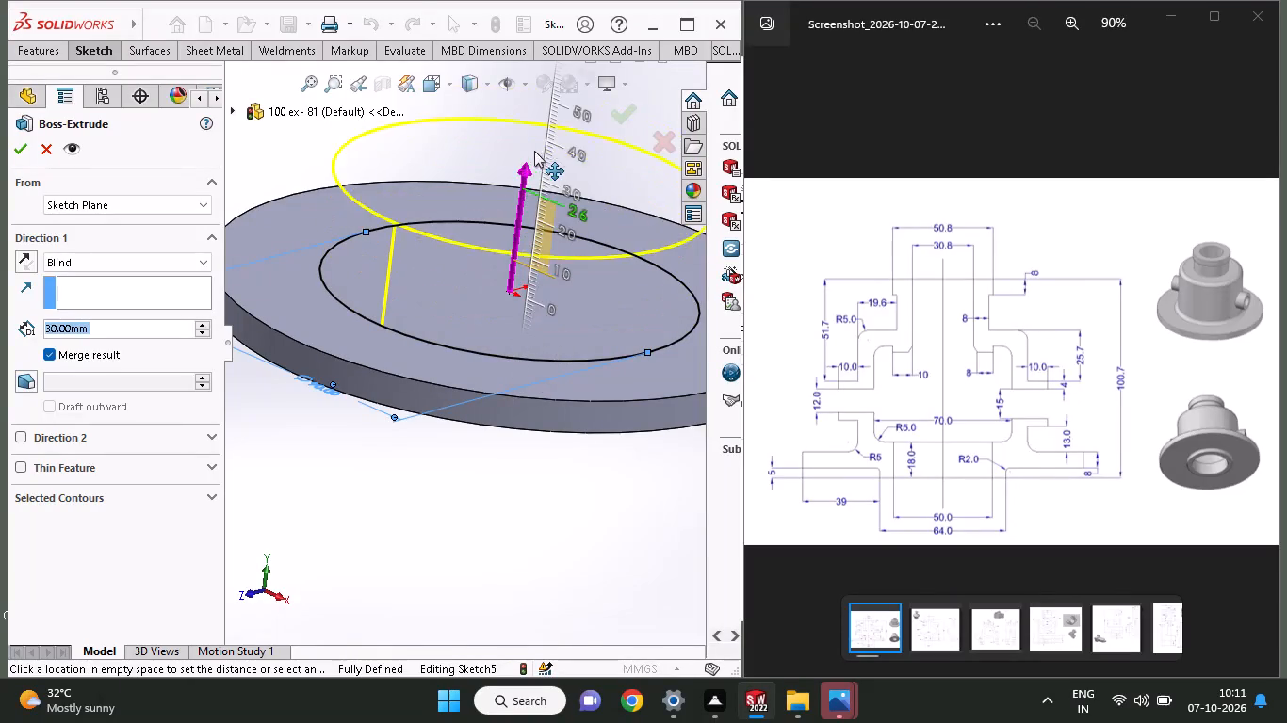
drag(534, 151, 544, 115)
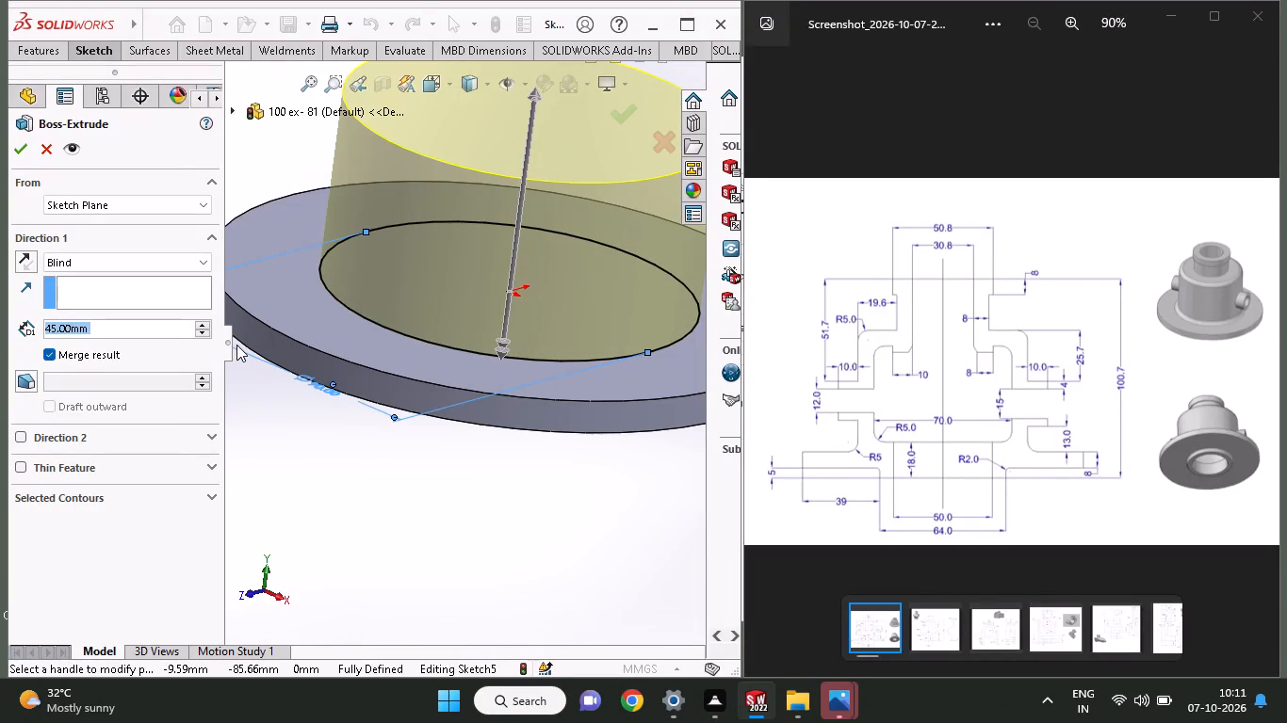
text(100)
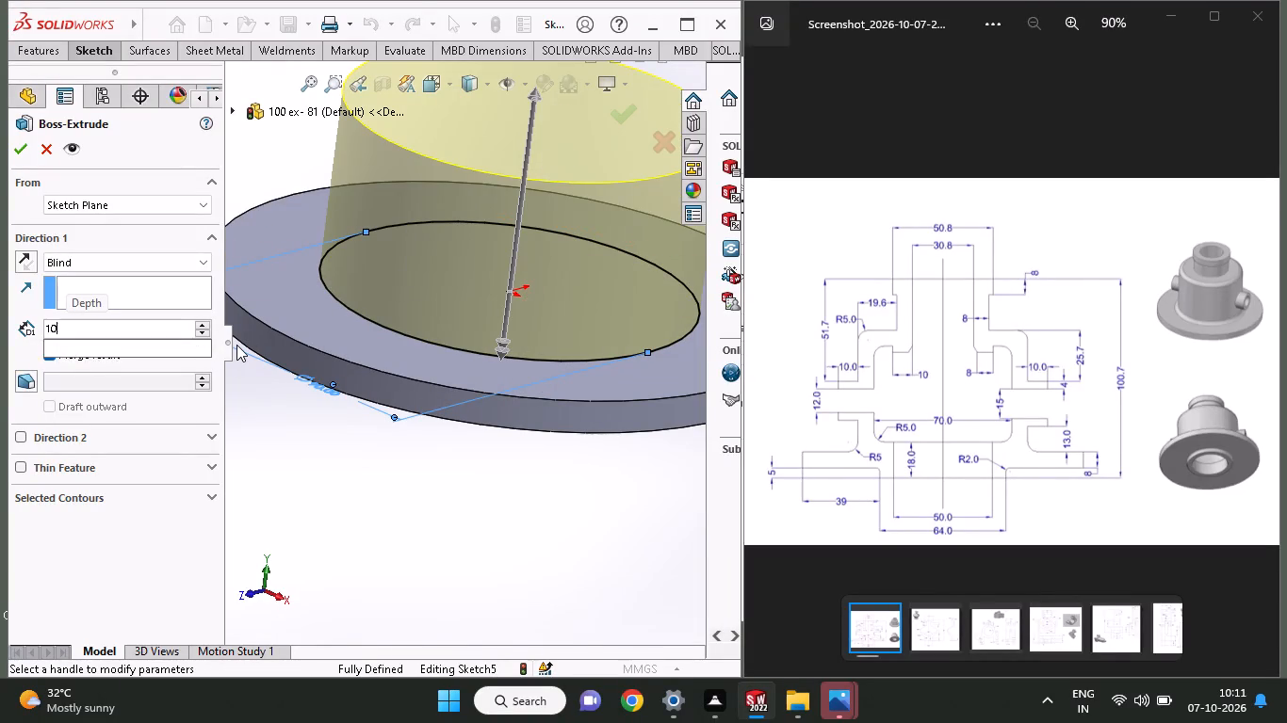
text(.7)
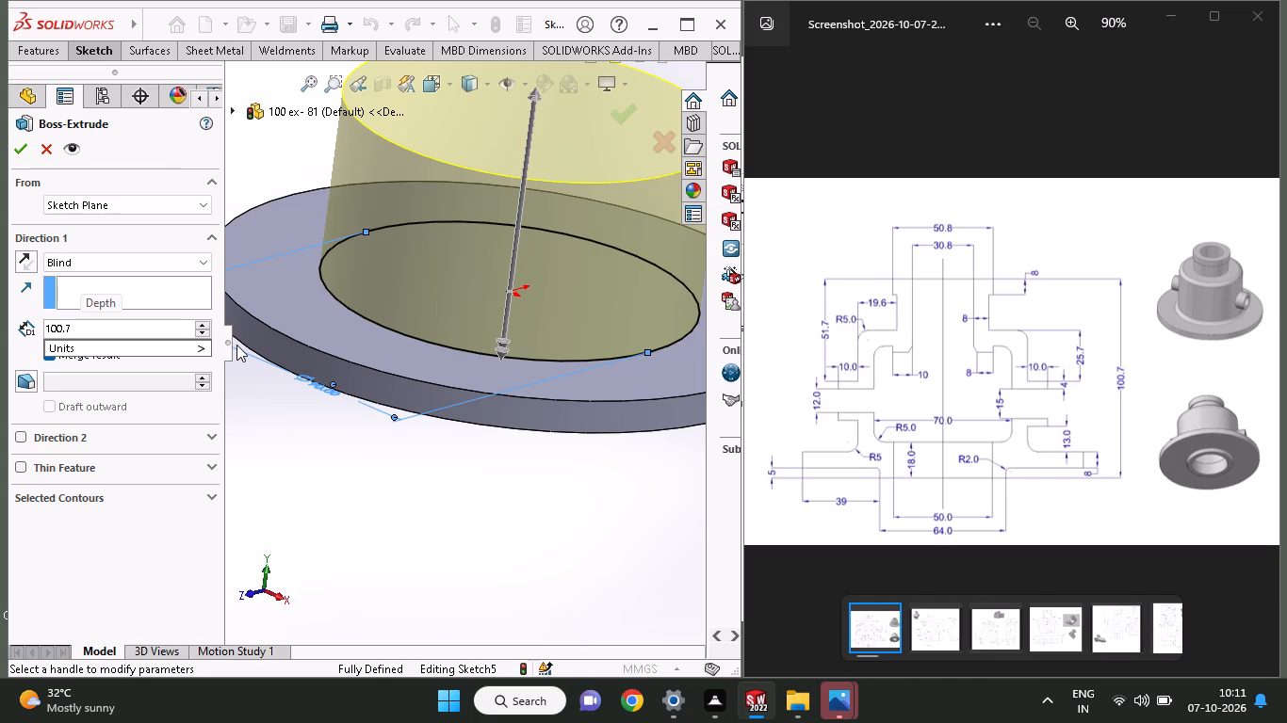
key(minus)
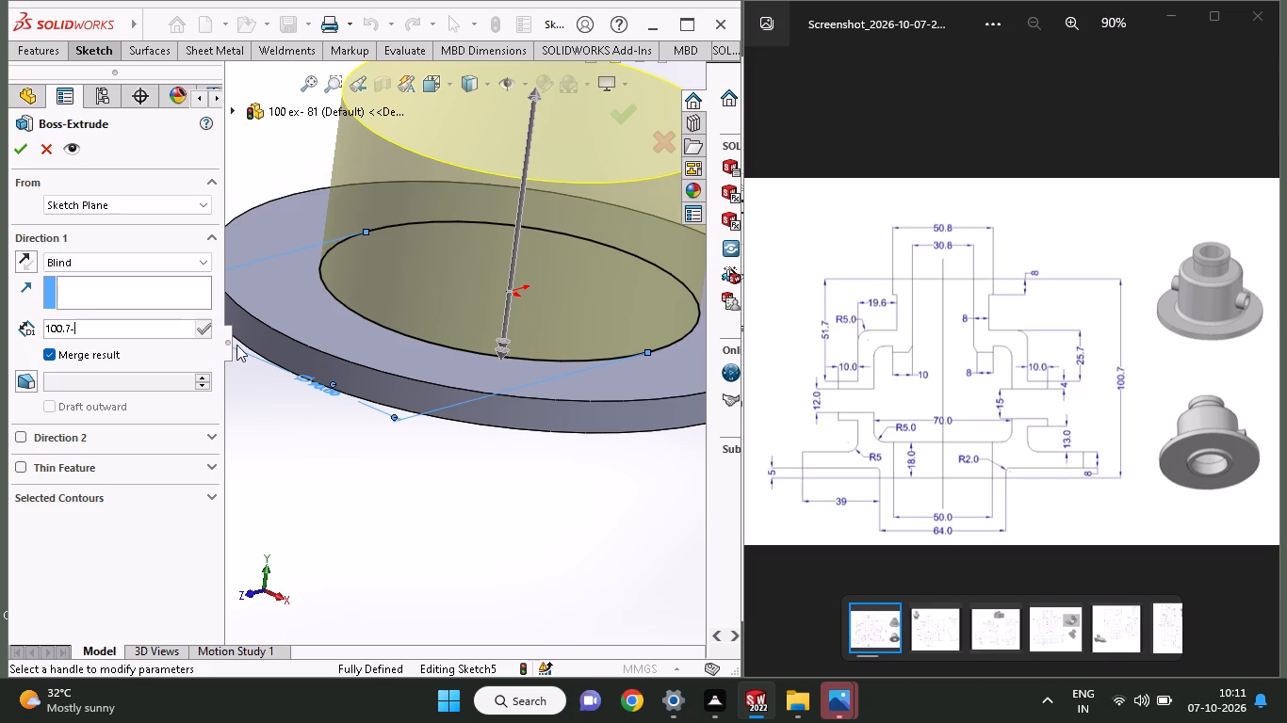
key(5)
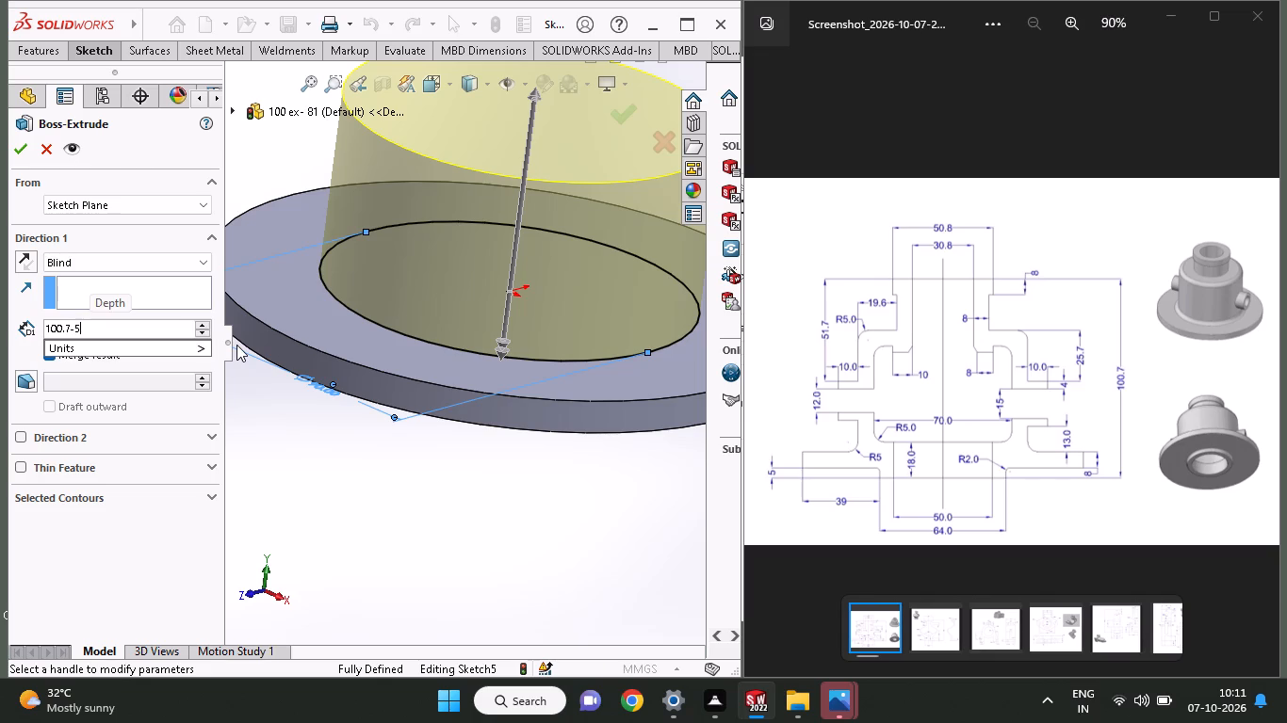
key(minus)
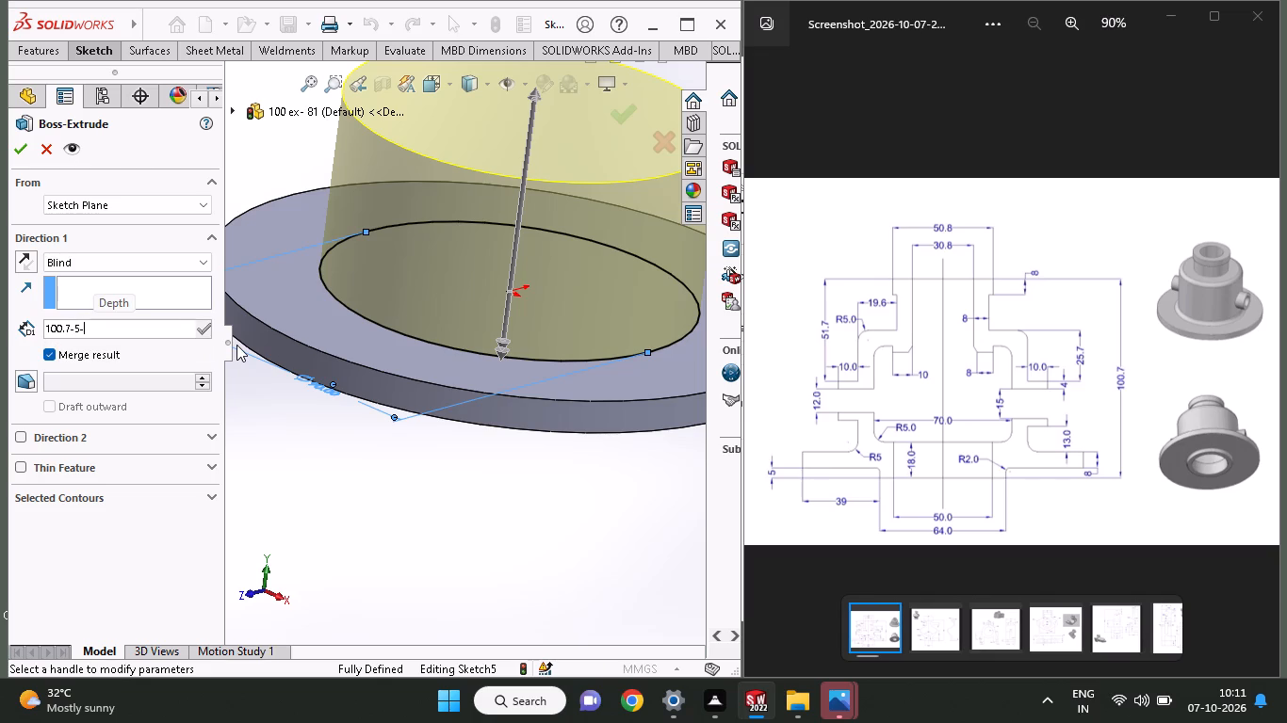
key(8)
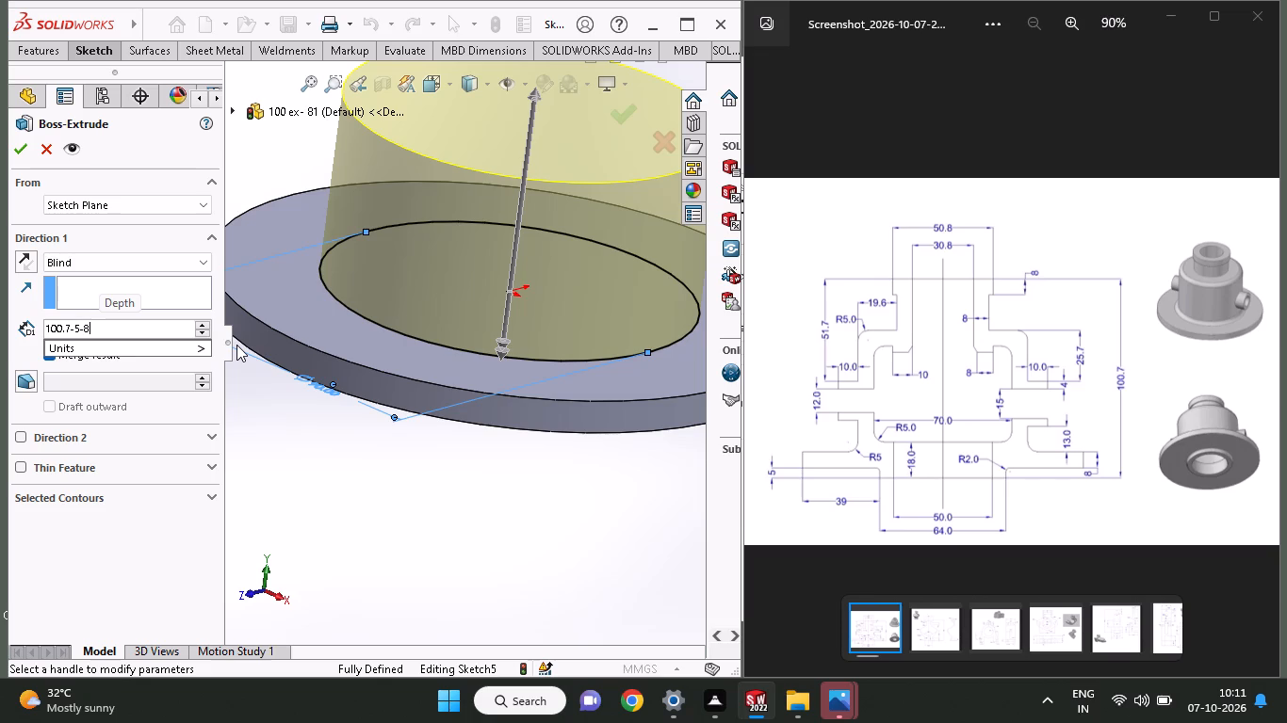
key(Return)
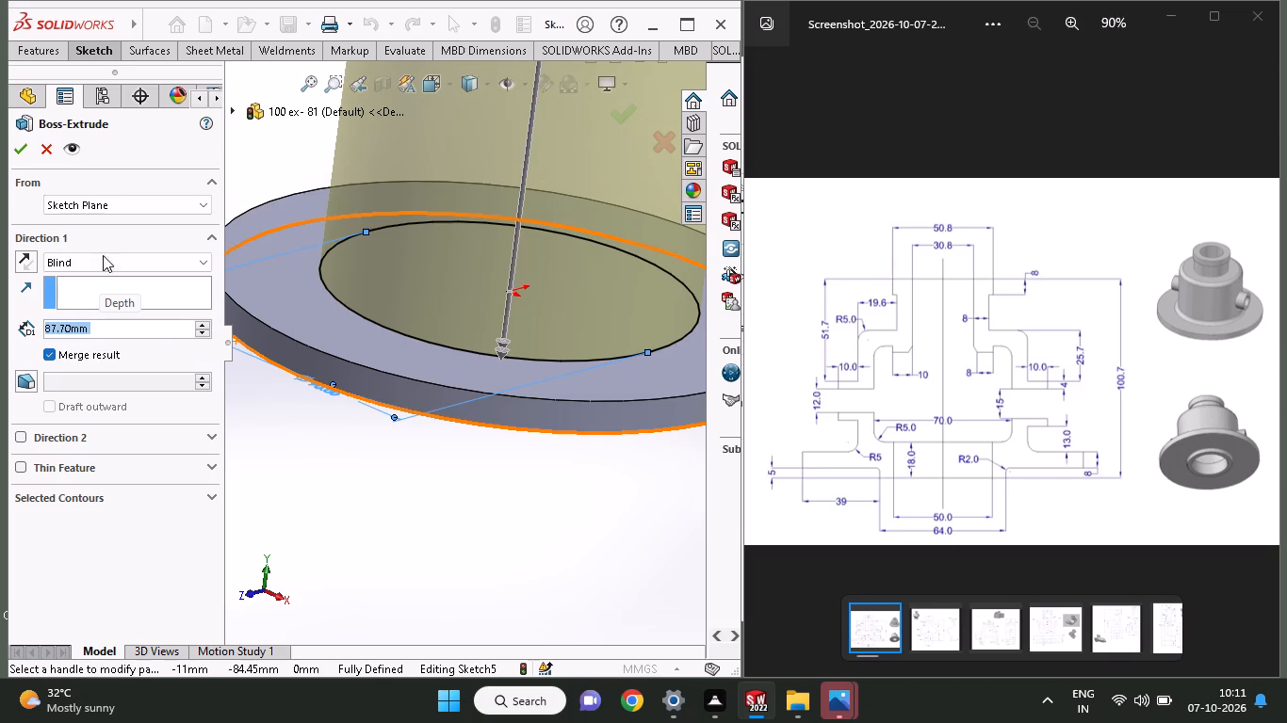
click(24, 143)
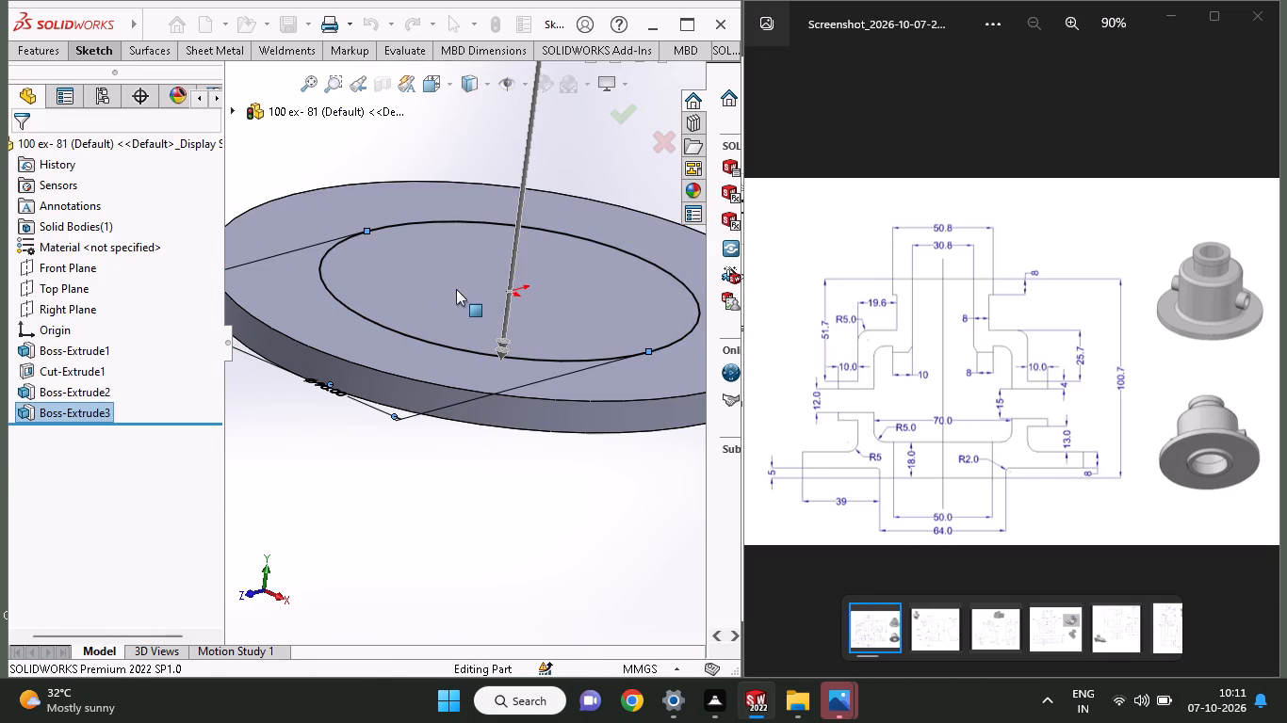
Sketch a circle centred on the origin, with a radius of 27.5 mm, on the recessed face inside the flange's underside ring.
middle_drag(496, 265, 549, 326)
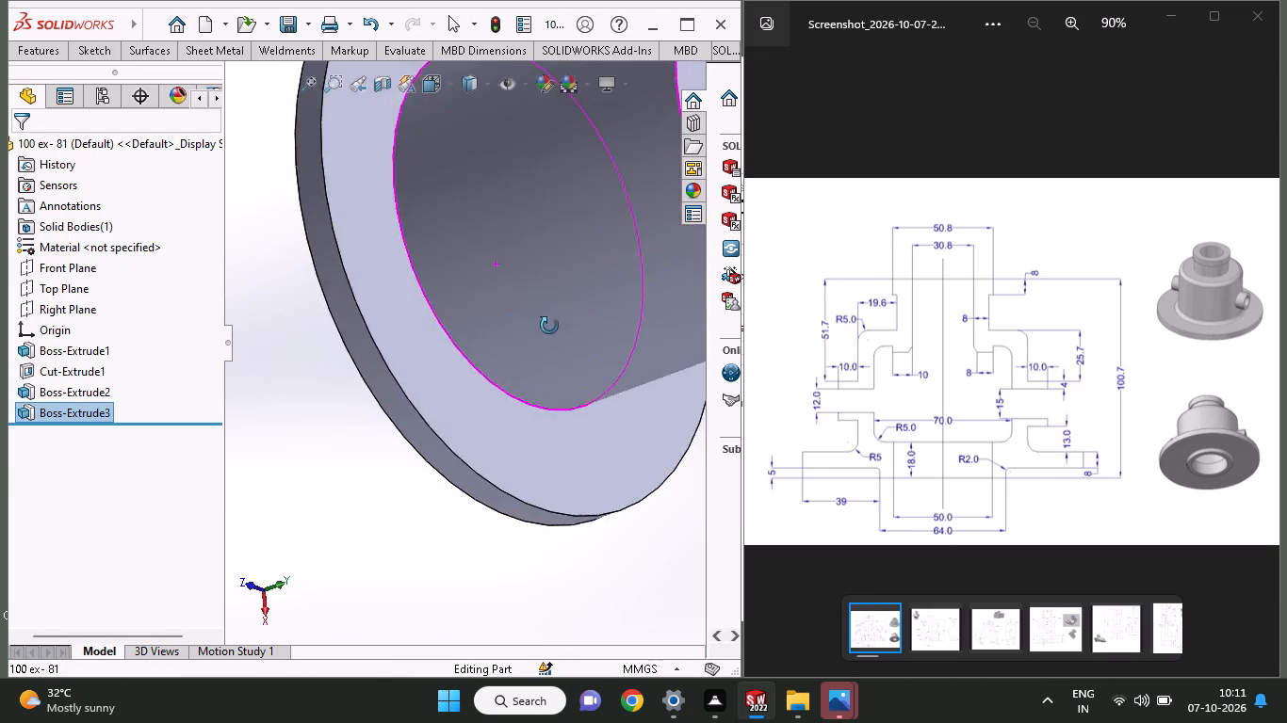
middle_drag(549, 326, 595, 121)
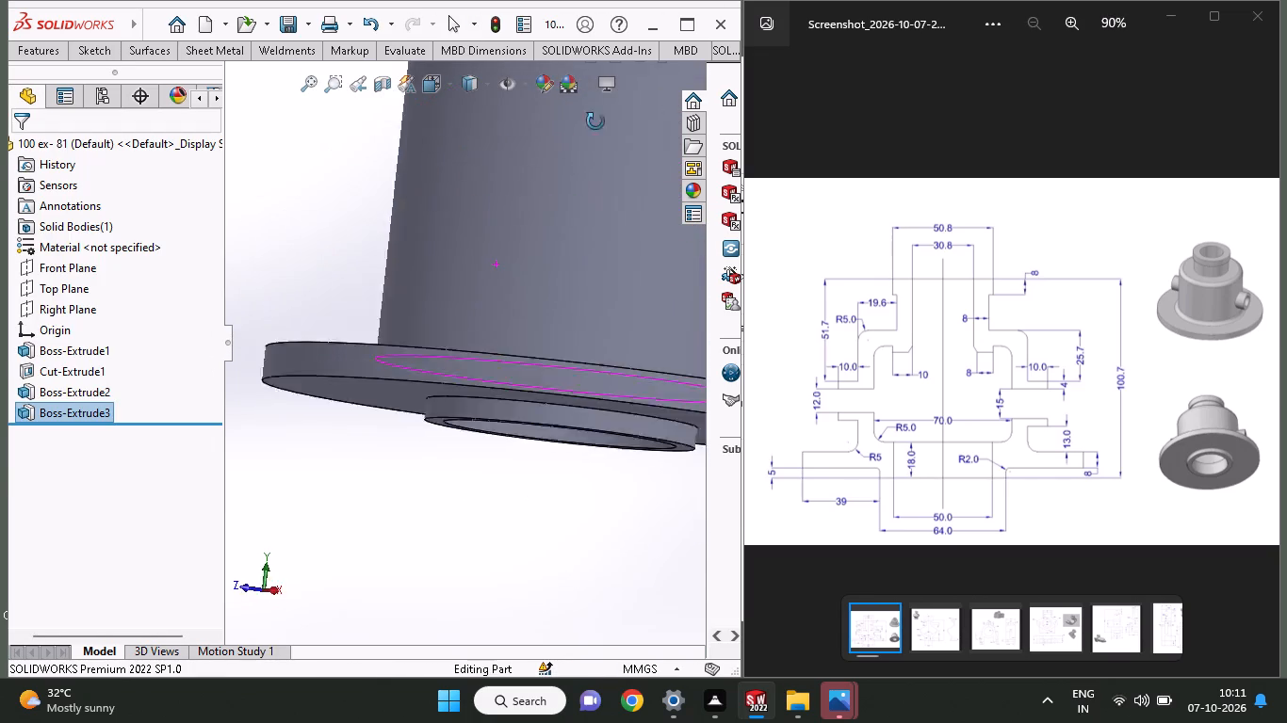
middle_drag(595, 121, 598, 146)
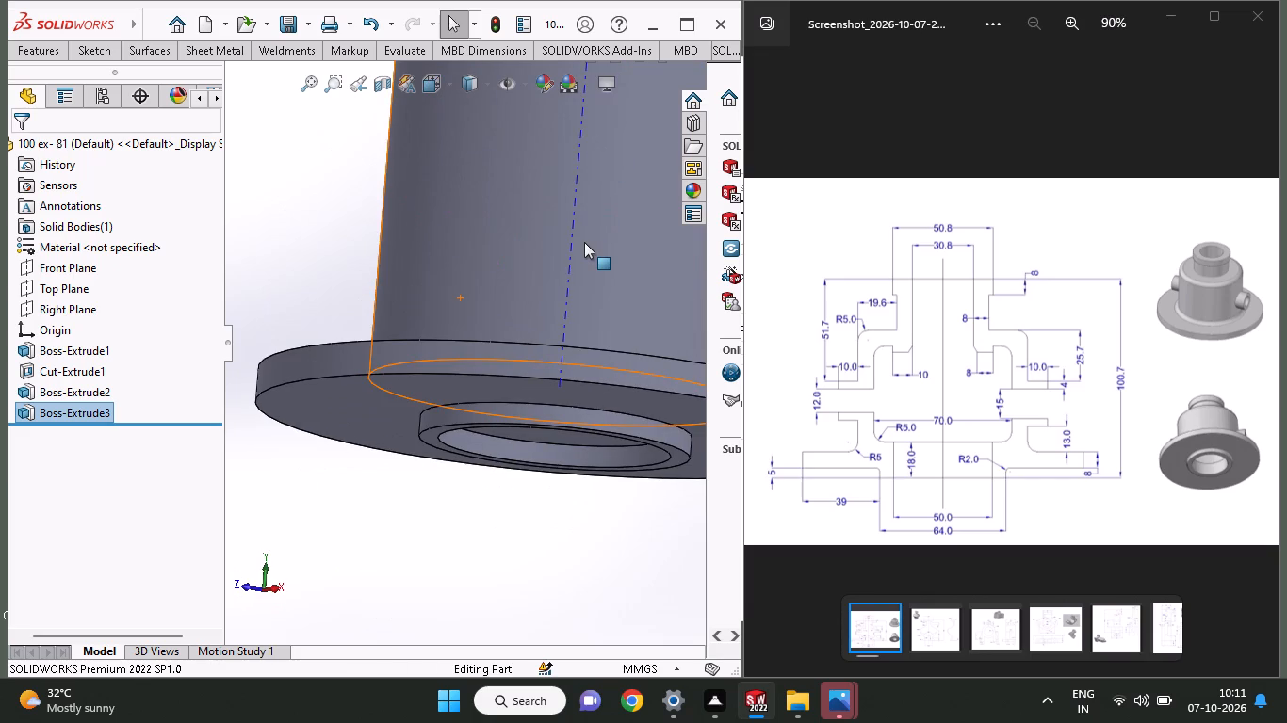
middle_drag(562, 343, 516, 212)
click(517, 305)
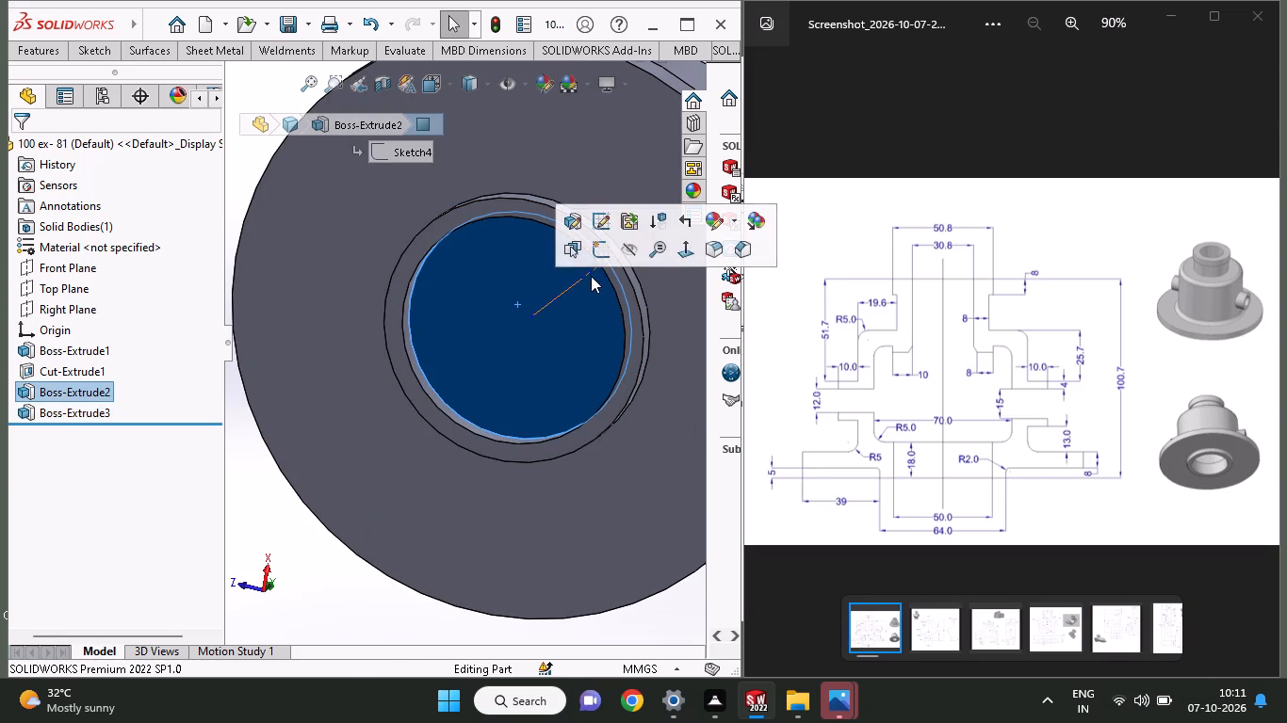
click(592, 259)
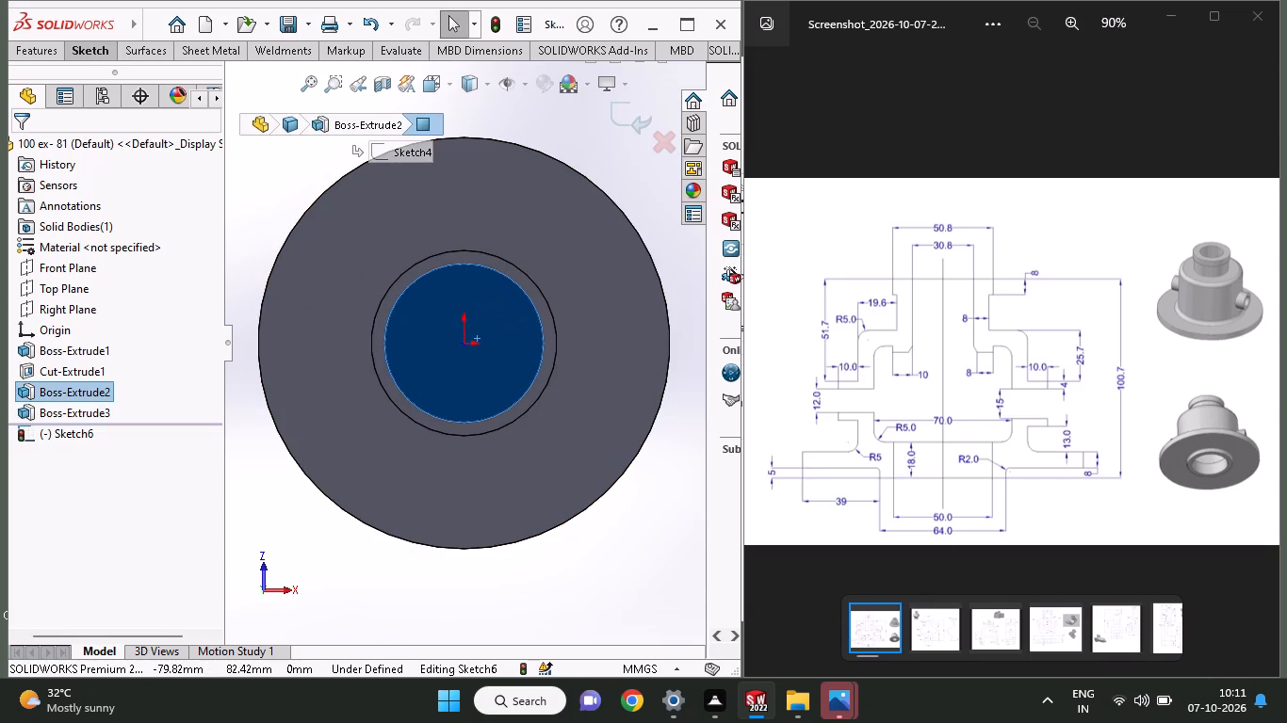
click(104, 56)
click(131, 122)
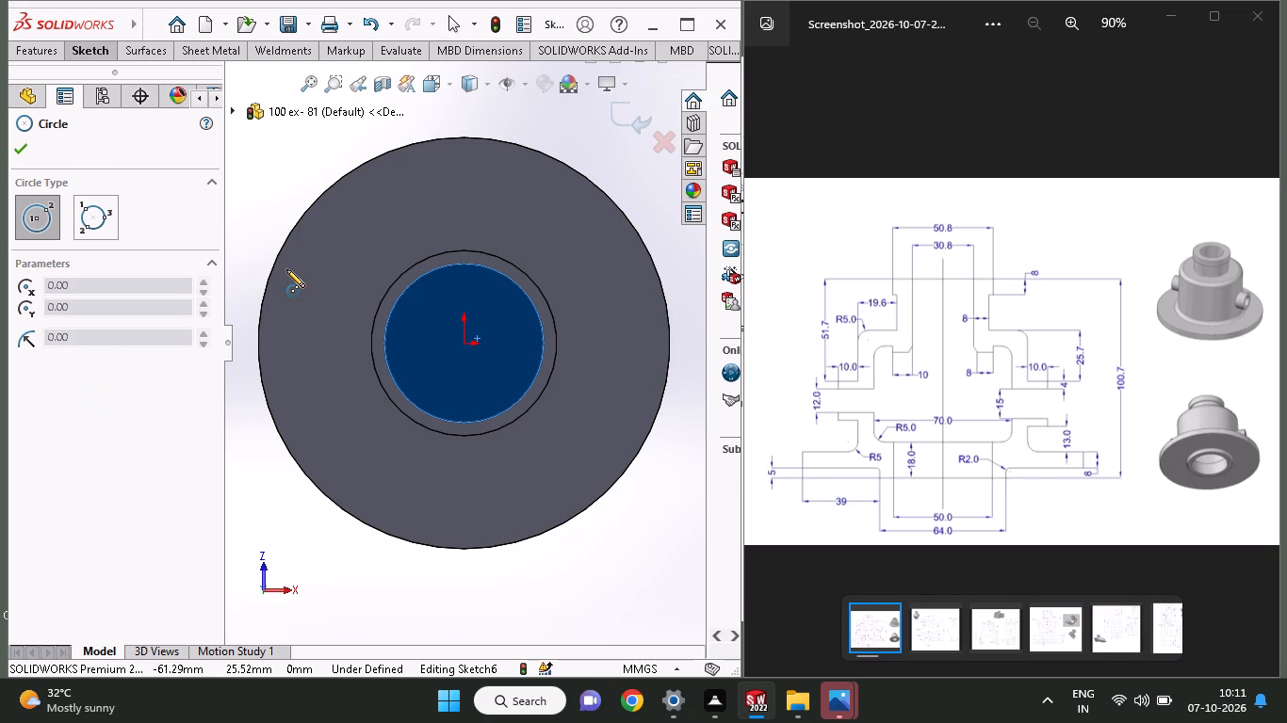
click(467, 345)
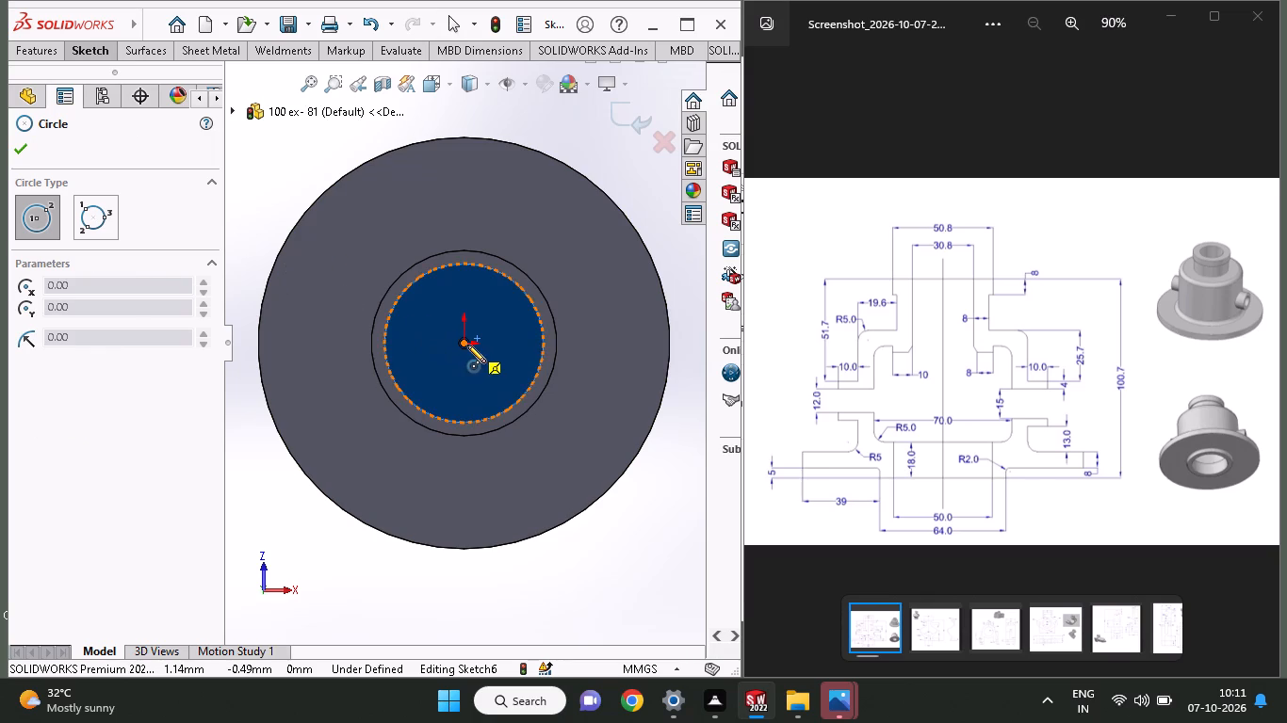
click(543, 340)
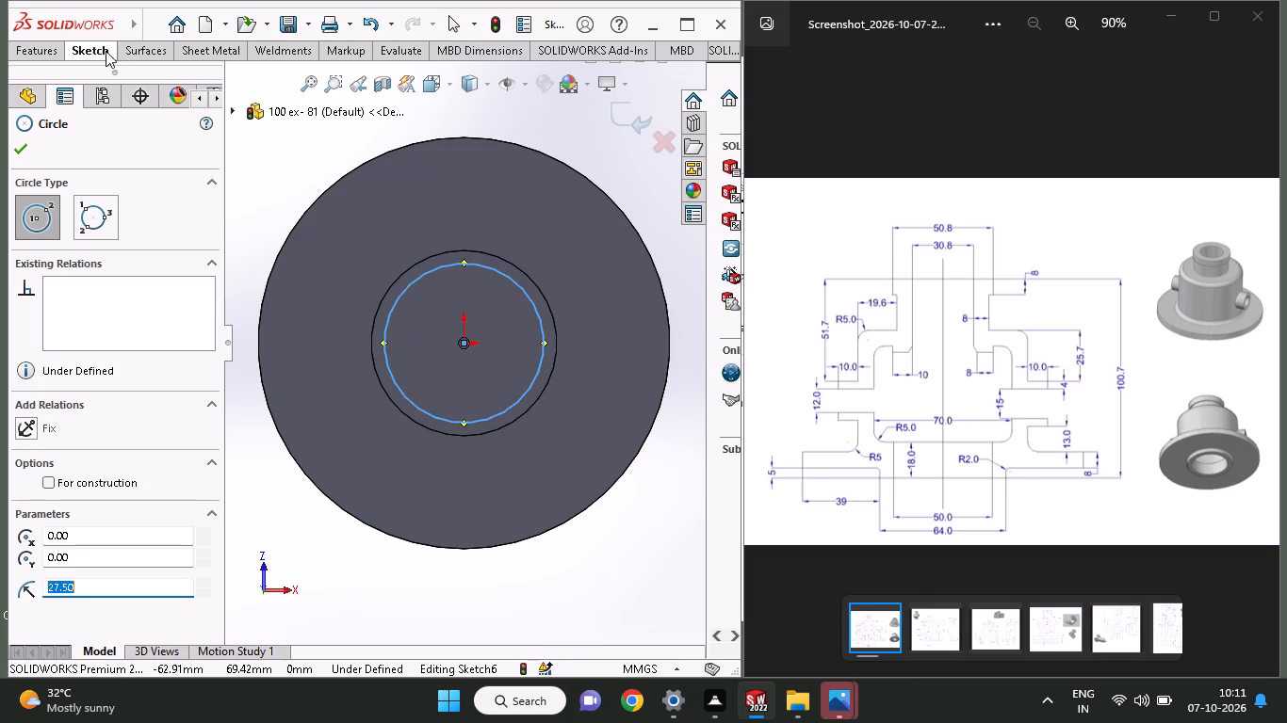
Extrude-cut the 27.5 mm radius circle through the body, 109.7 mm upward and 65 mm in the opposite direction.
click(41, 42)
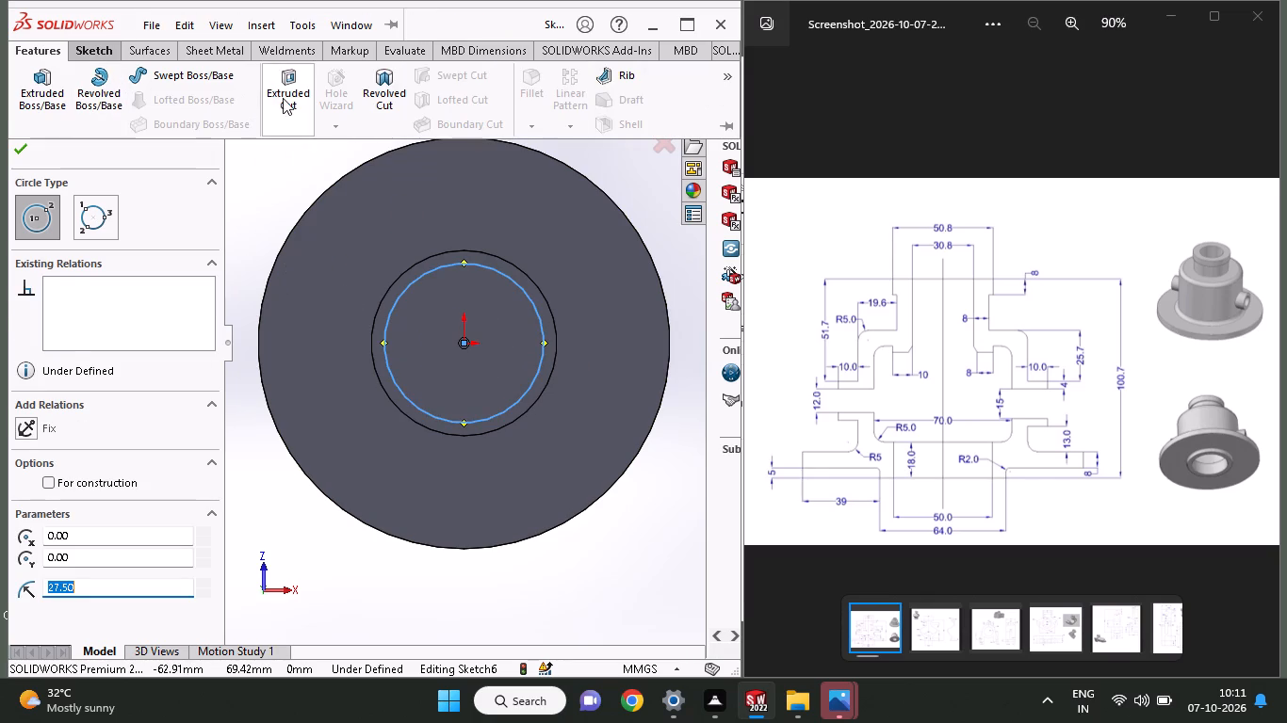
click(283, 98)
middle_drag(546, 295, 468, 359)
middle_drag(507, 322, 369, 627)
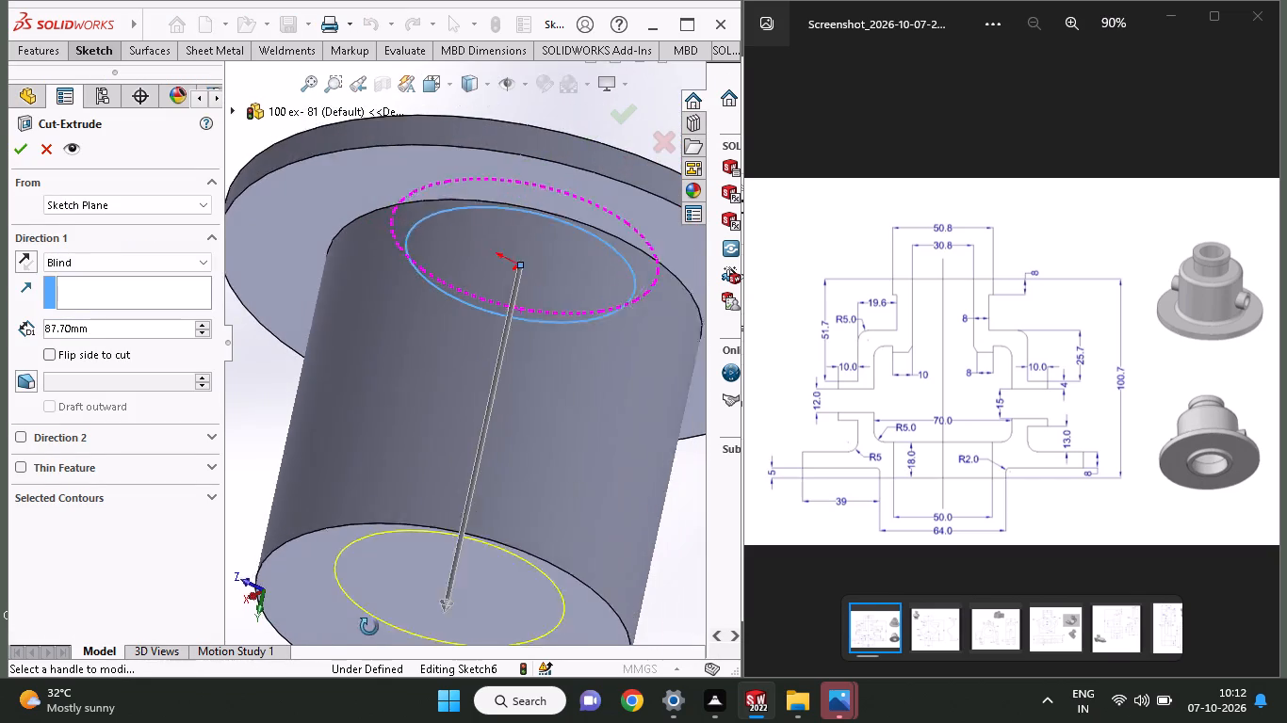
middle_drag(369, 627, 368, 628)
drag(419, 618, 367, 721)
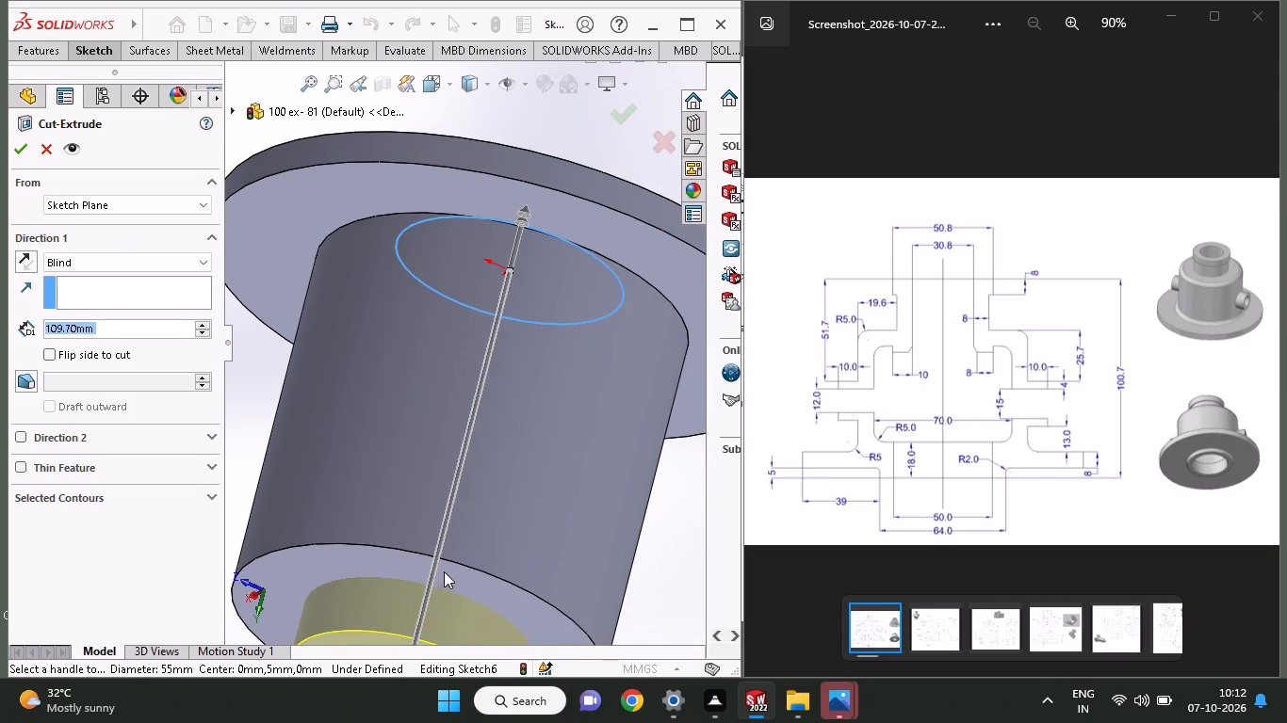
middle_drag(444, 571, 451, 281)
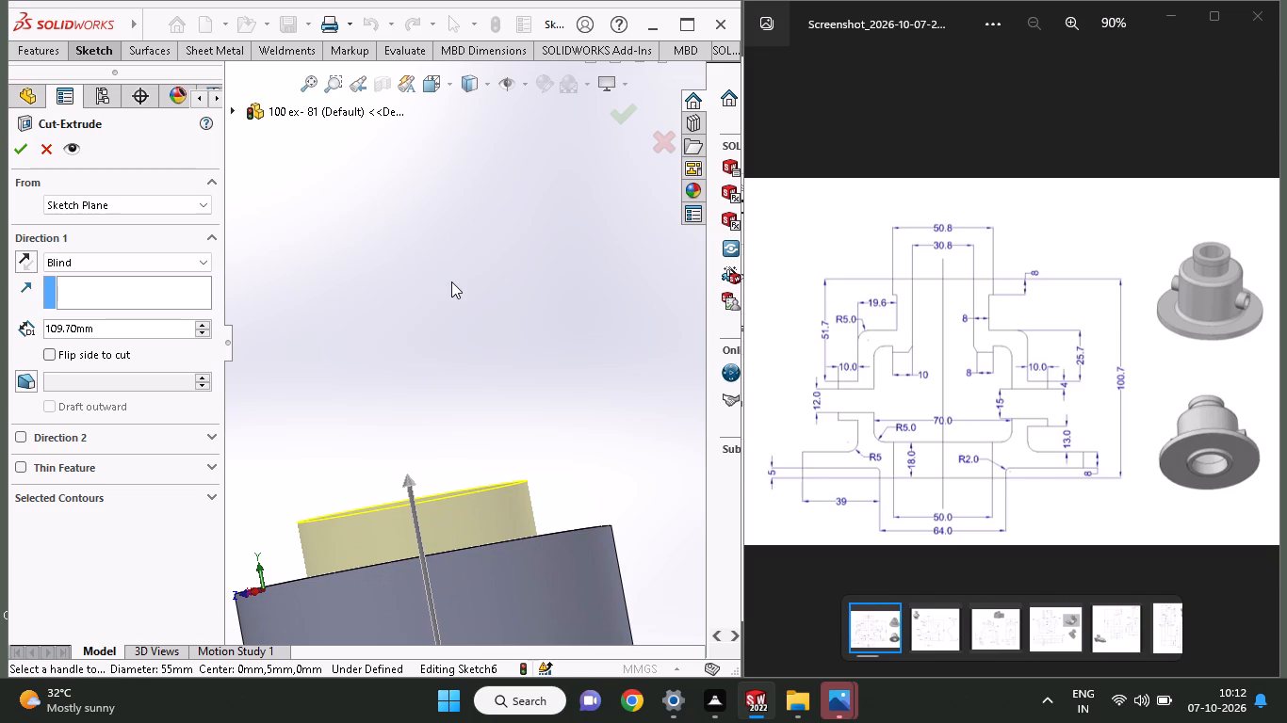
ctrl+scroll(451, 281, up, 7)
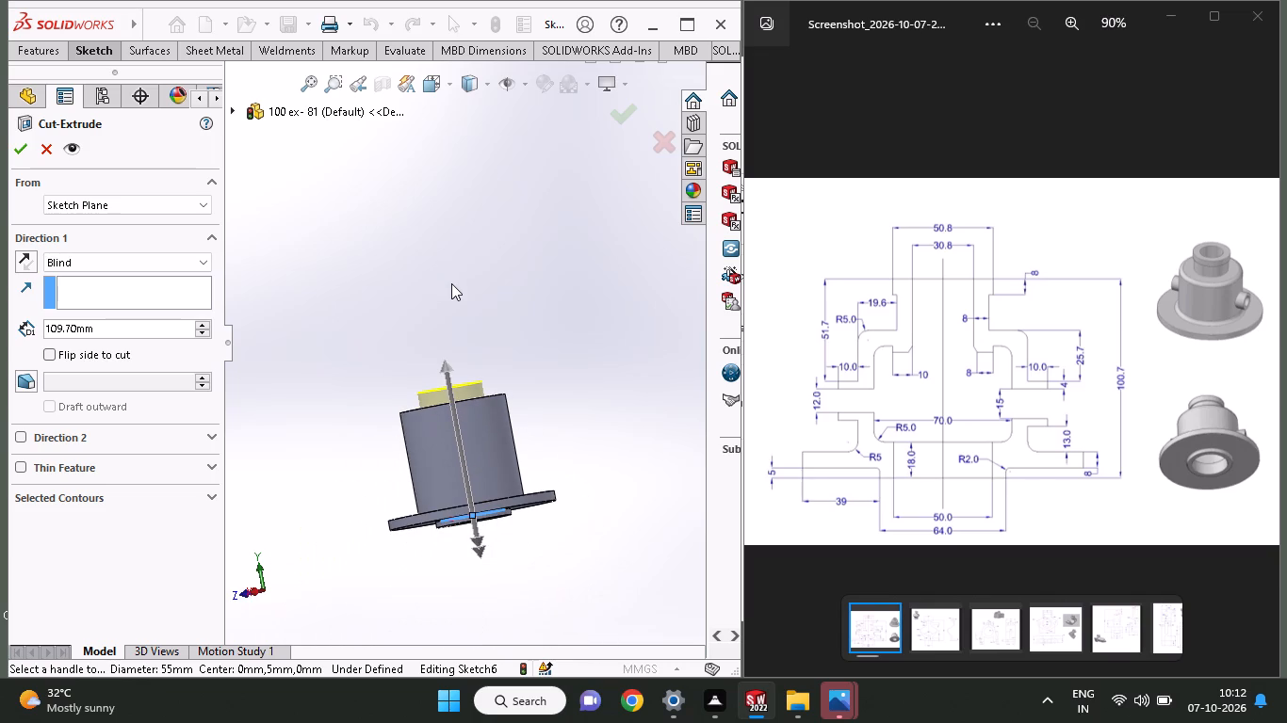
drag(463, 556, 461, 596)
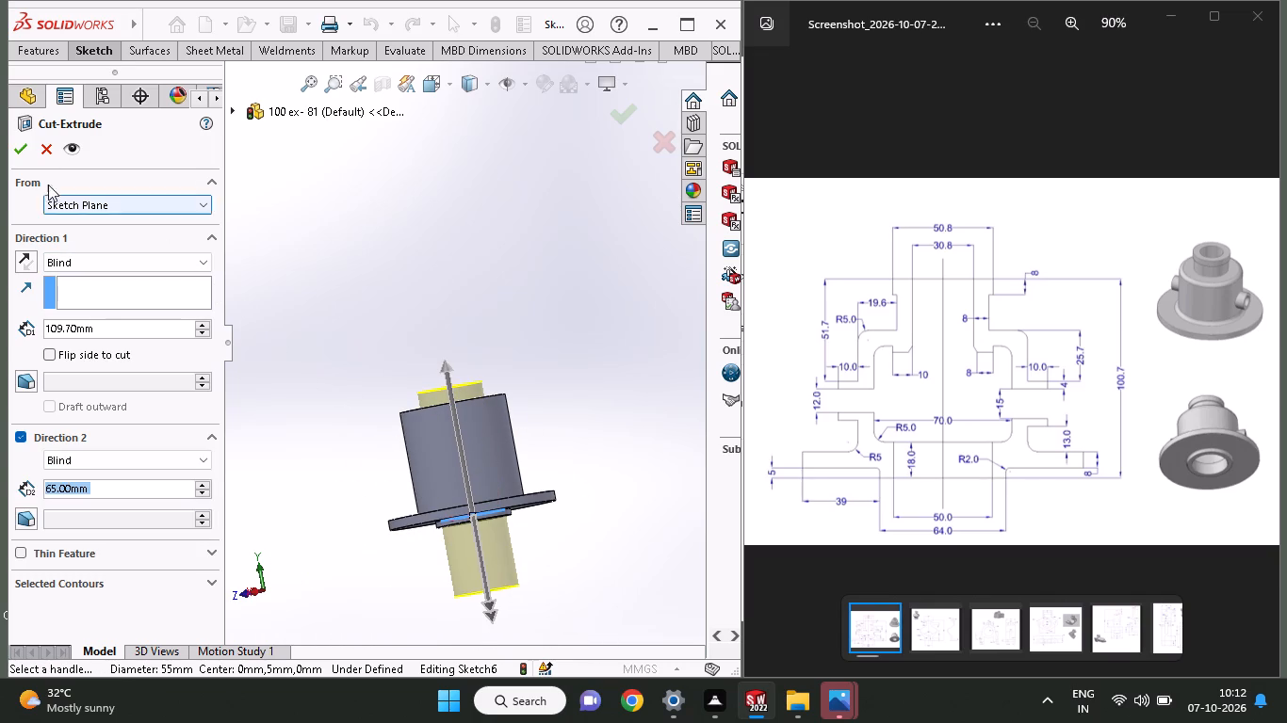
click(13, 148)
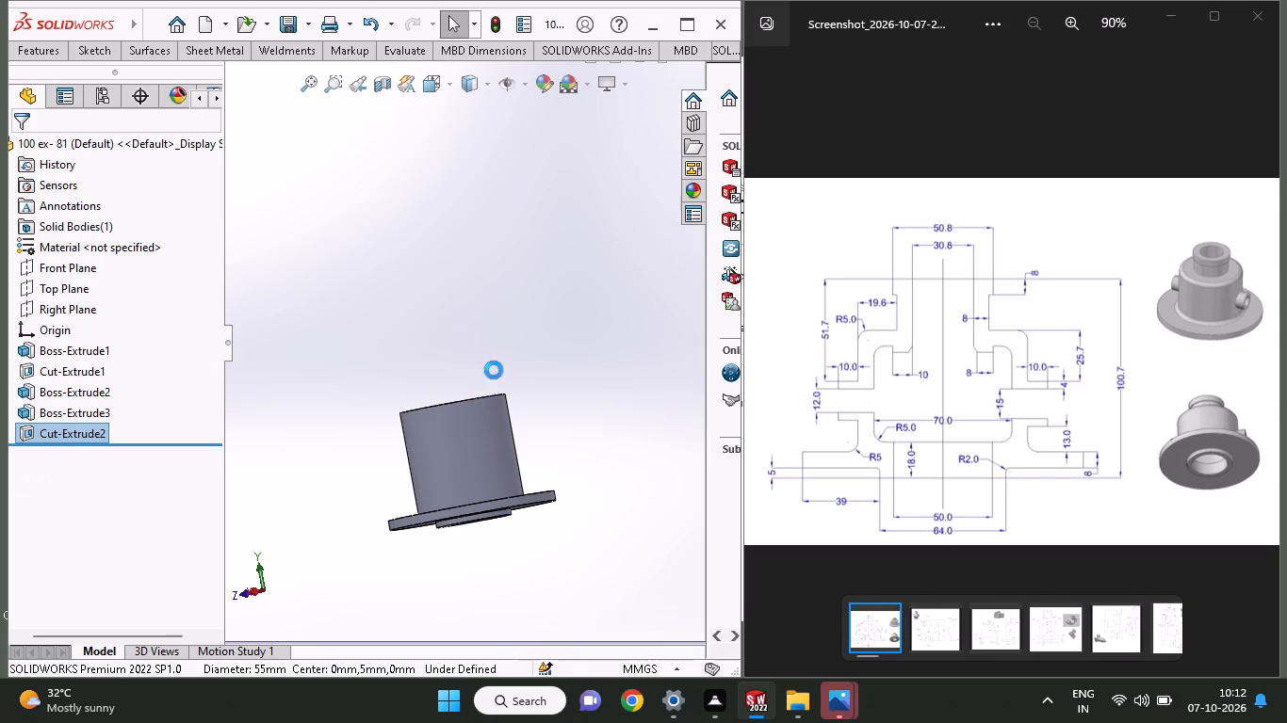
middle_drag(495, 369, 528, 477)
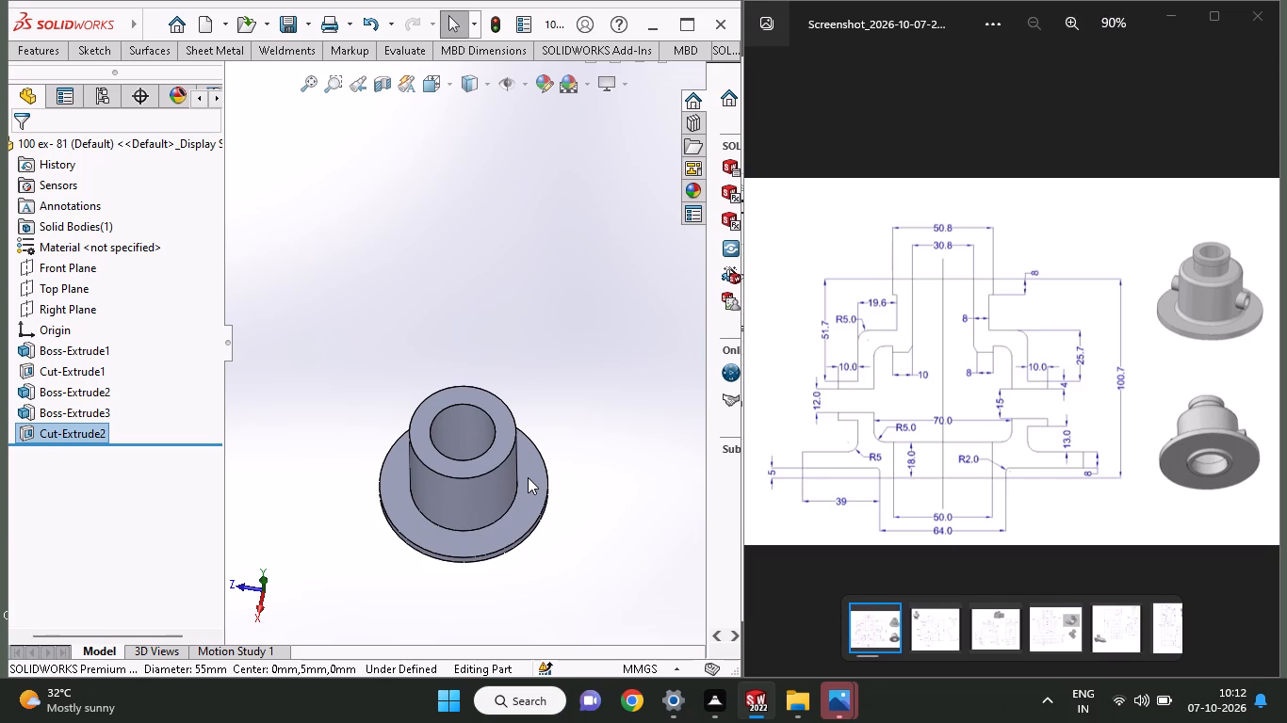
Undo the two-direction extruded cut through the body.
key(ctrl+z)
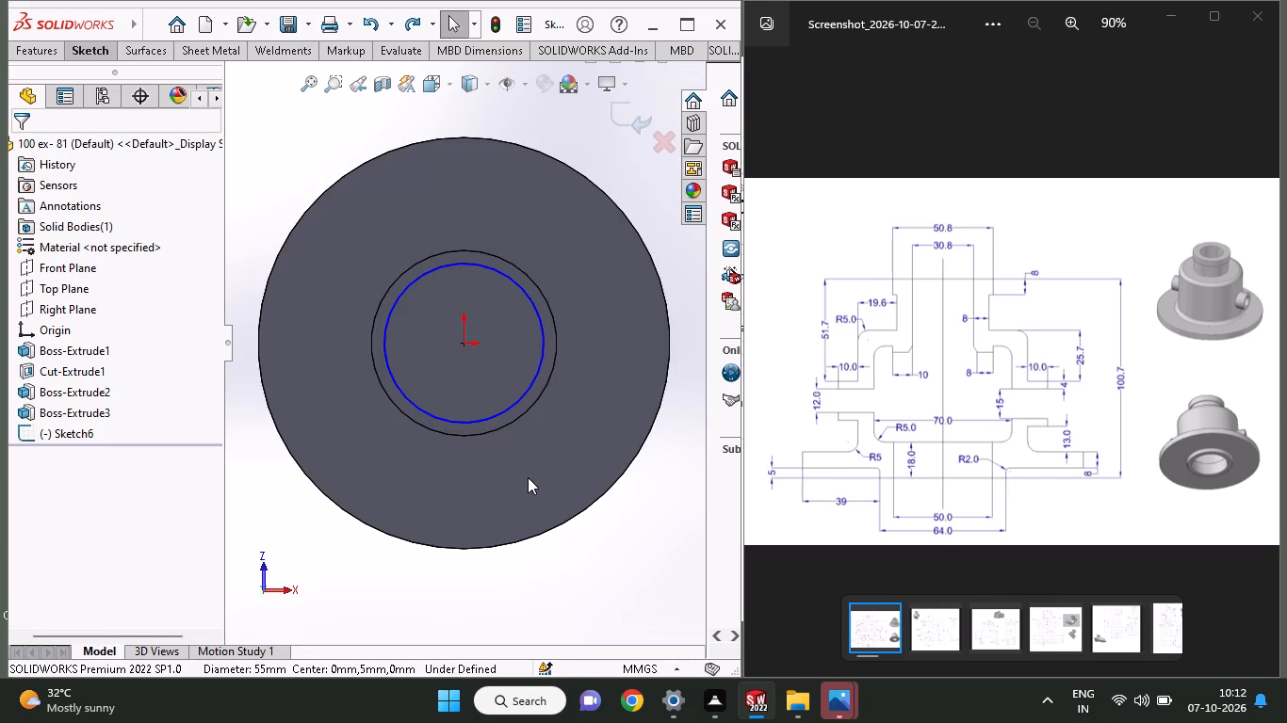
Exit the open sketch of the 55 mm diameter circle, keeping the circle.
middle_drag(528, 477, 531, 667)
middle_drag(558, 504, 558, 567)
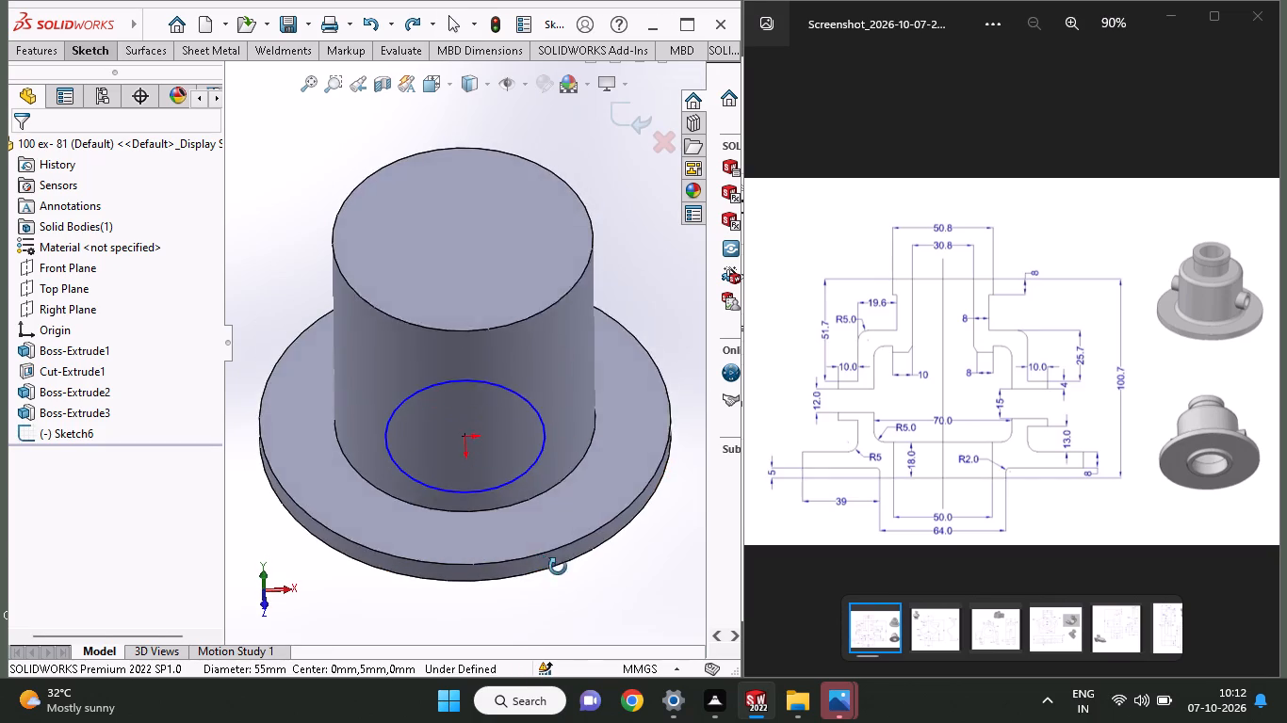
middle_drag(558, 567, 562, 574)
click(506, 290)
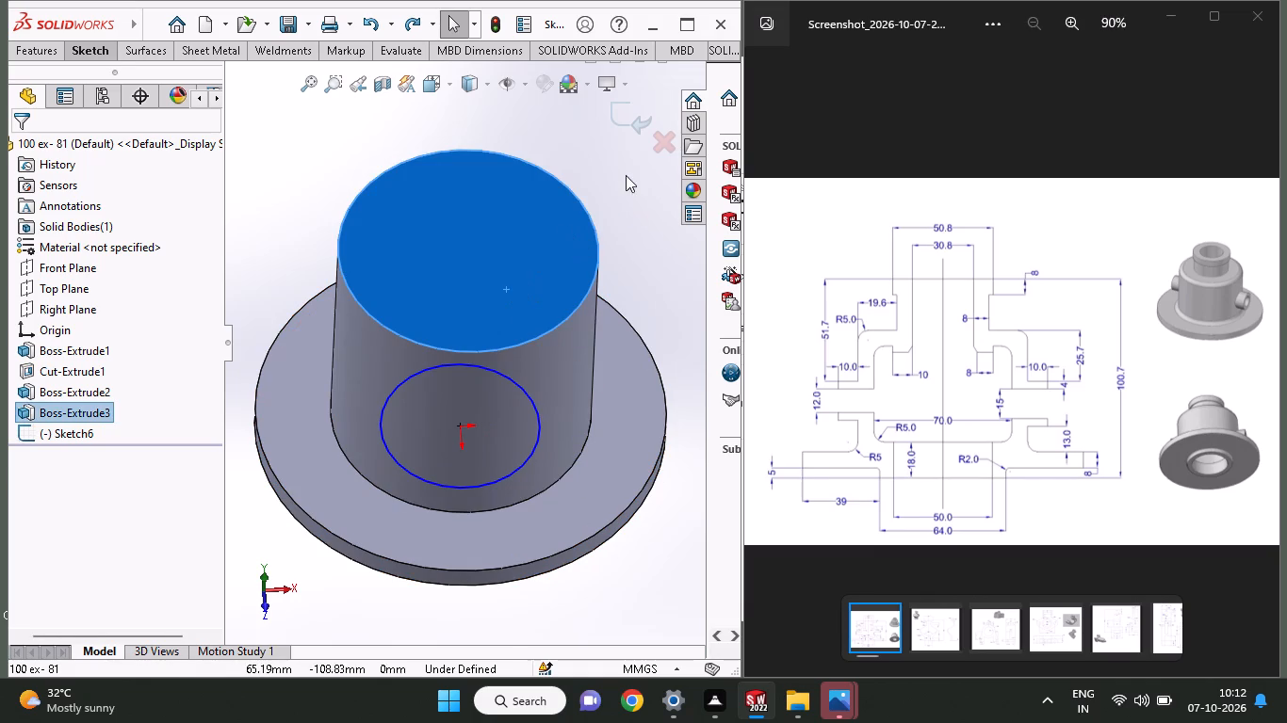
click(296, 157)
click(461, 278)
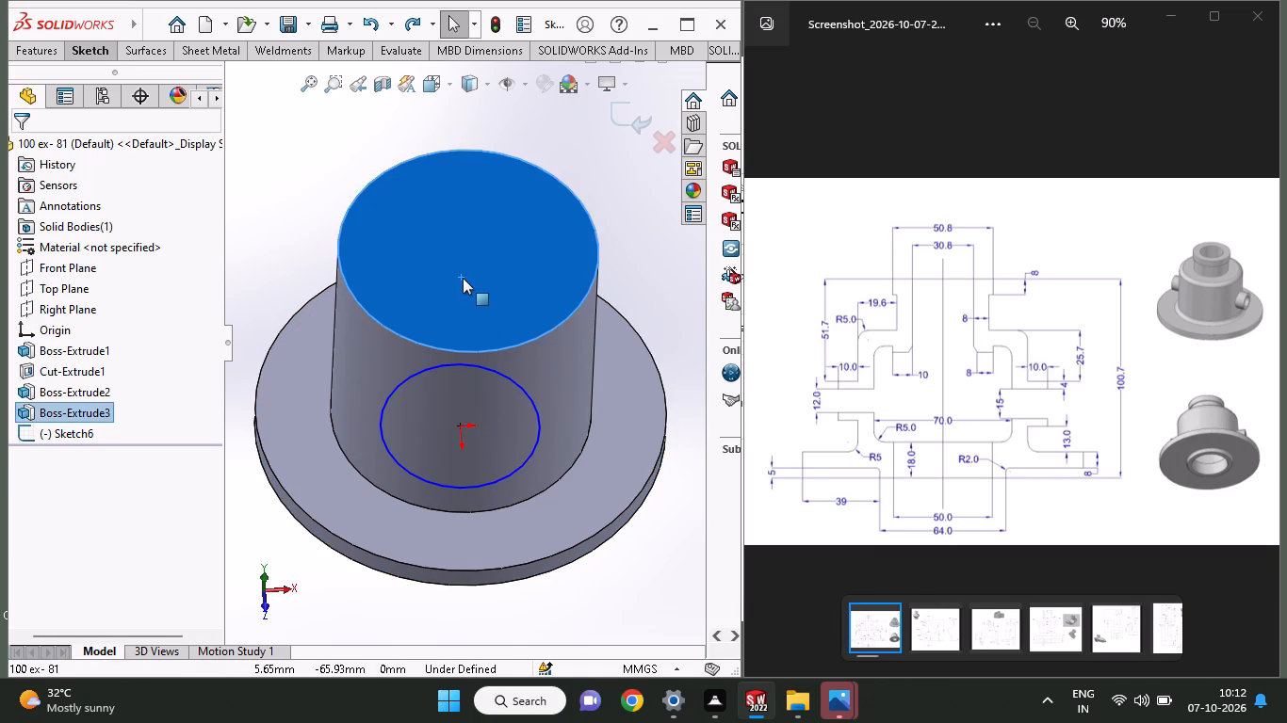
right_click(463, 278)
click(678, 250)
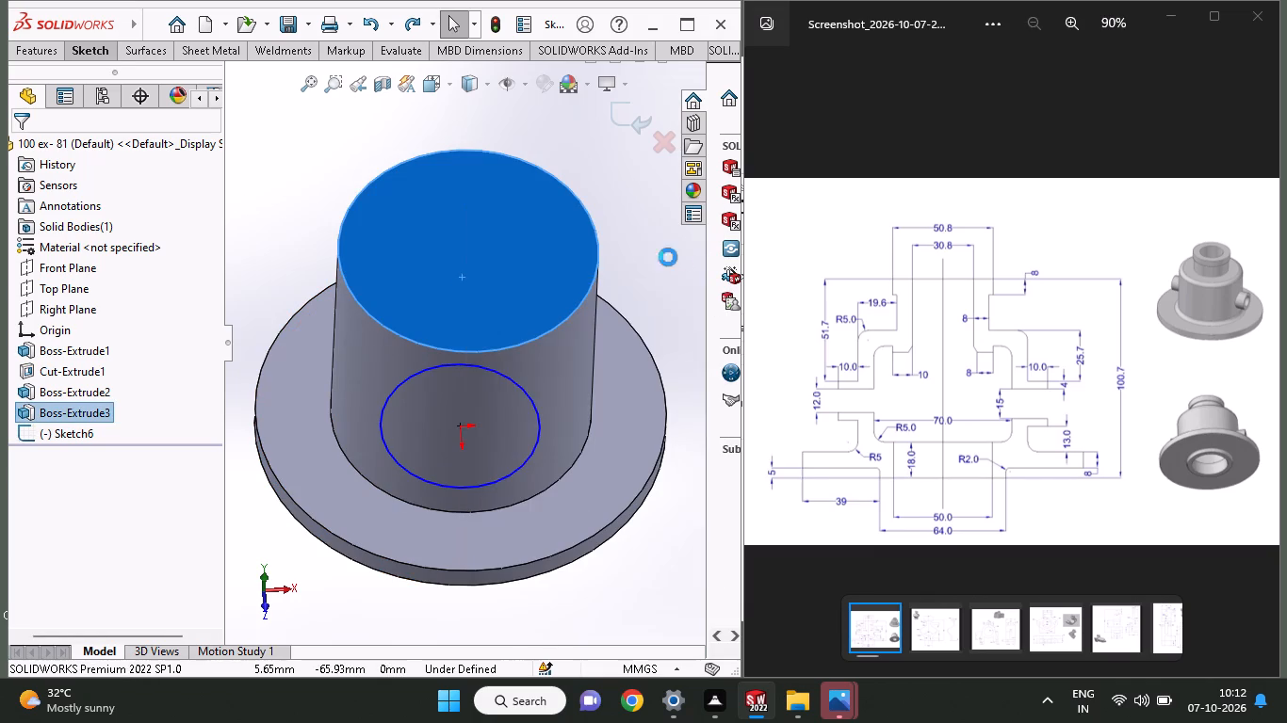
Start a sketch on the cylindrical body's top face and draw an origin-centred circle with a radius of about 25 mm.
click(504, 258)
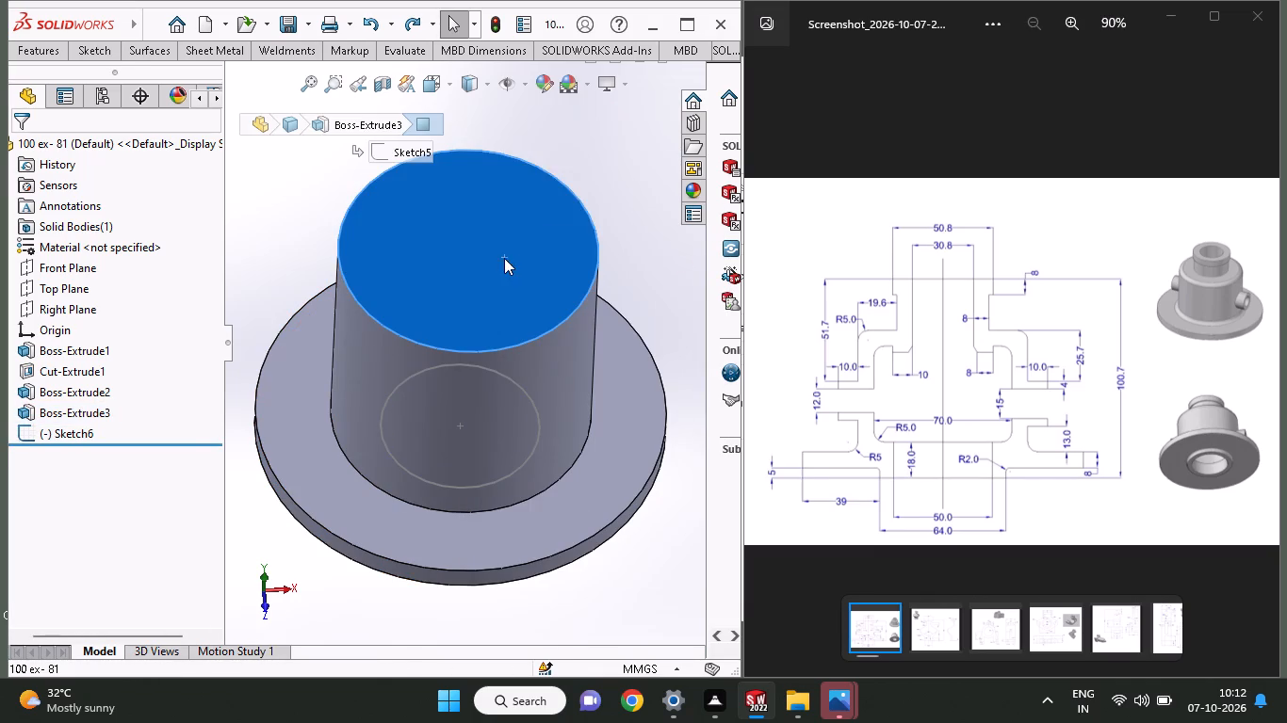
click(597, 208)
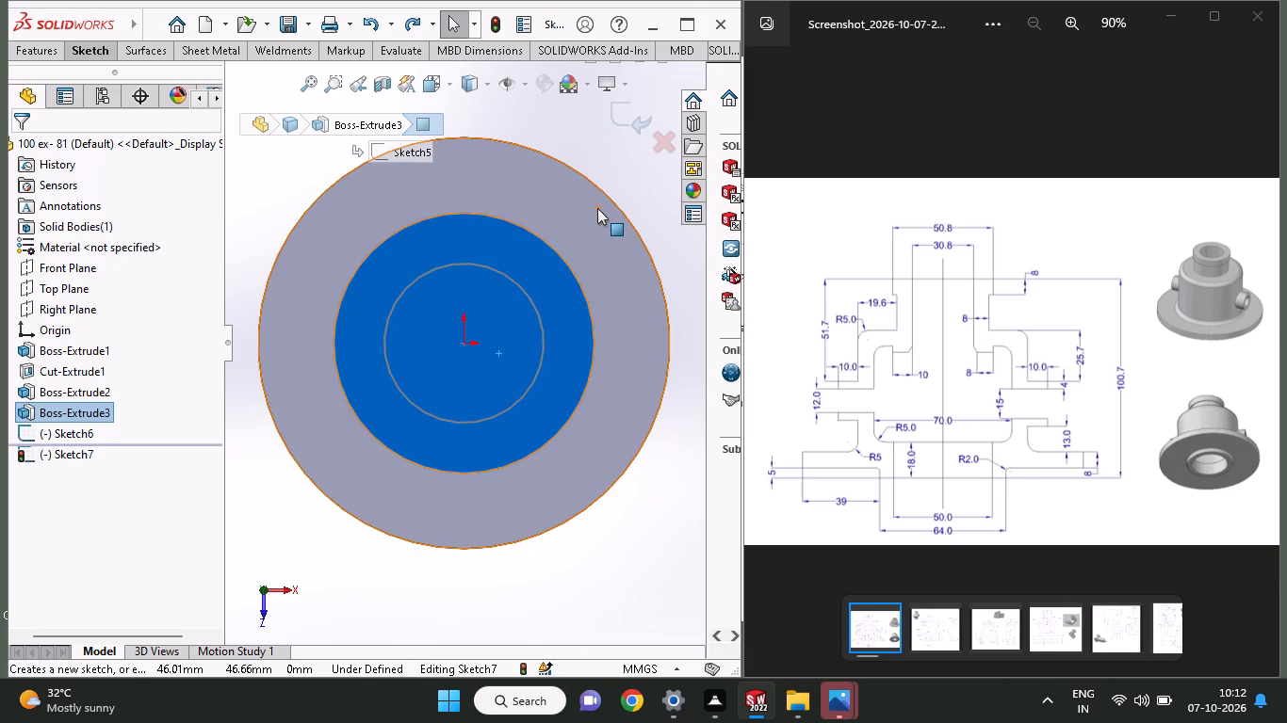
click(90, 54)
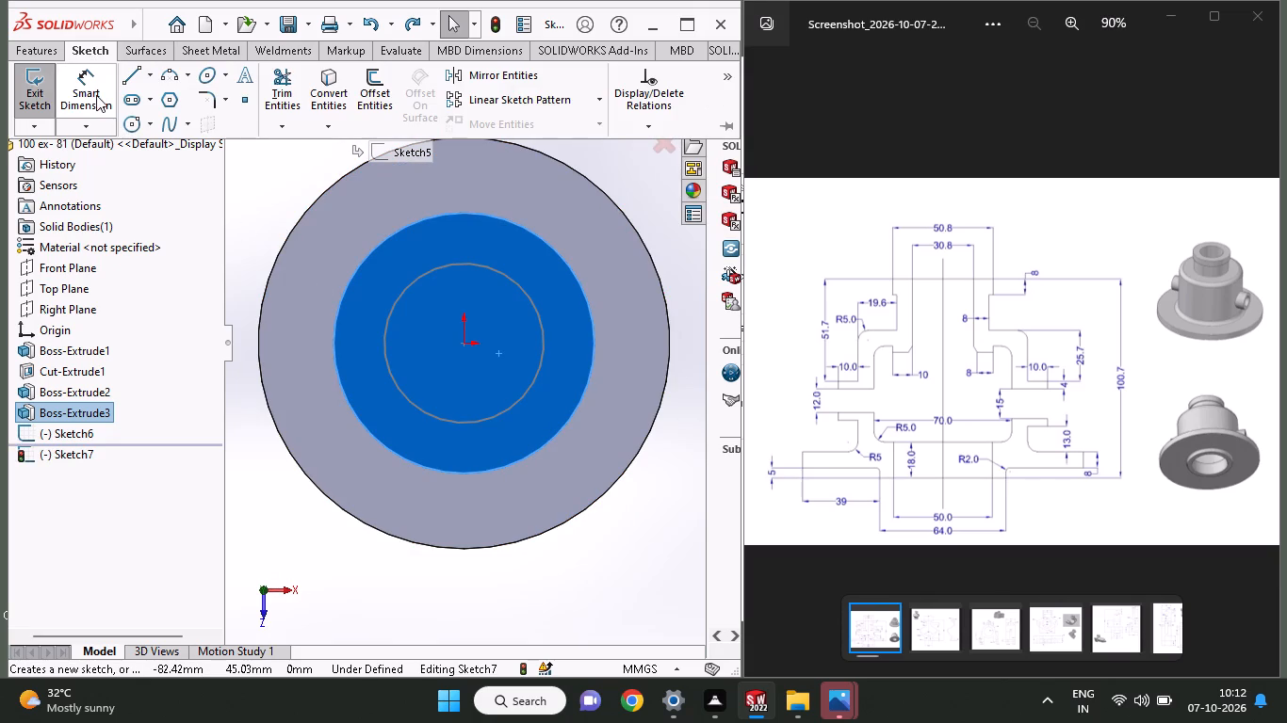
click(128, 123)
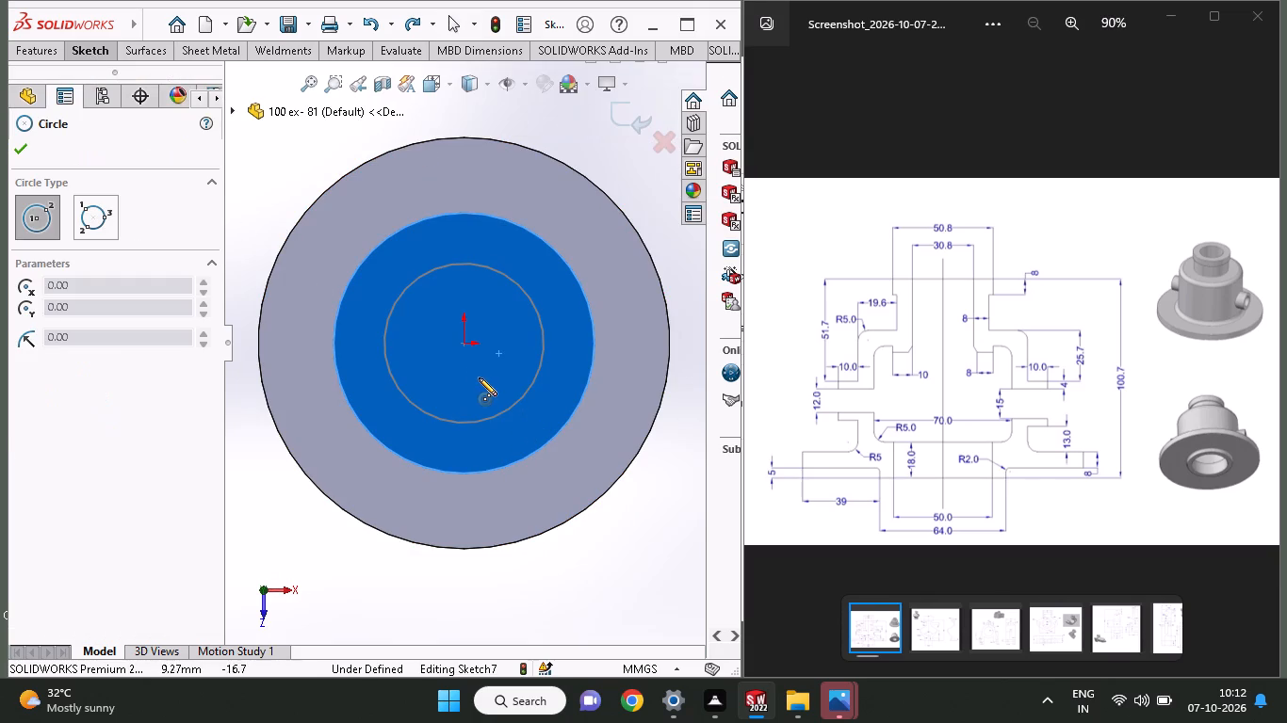
click(468, 342)
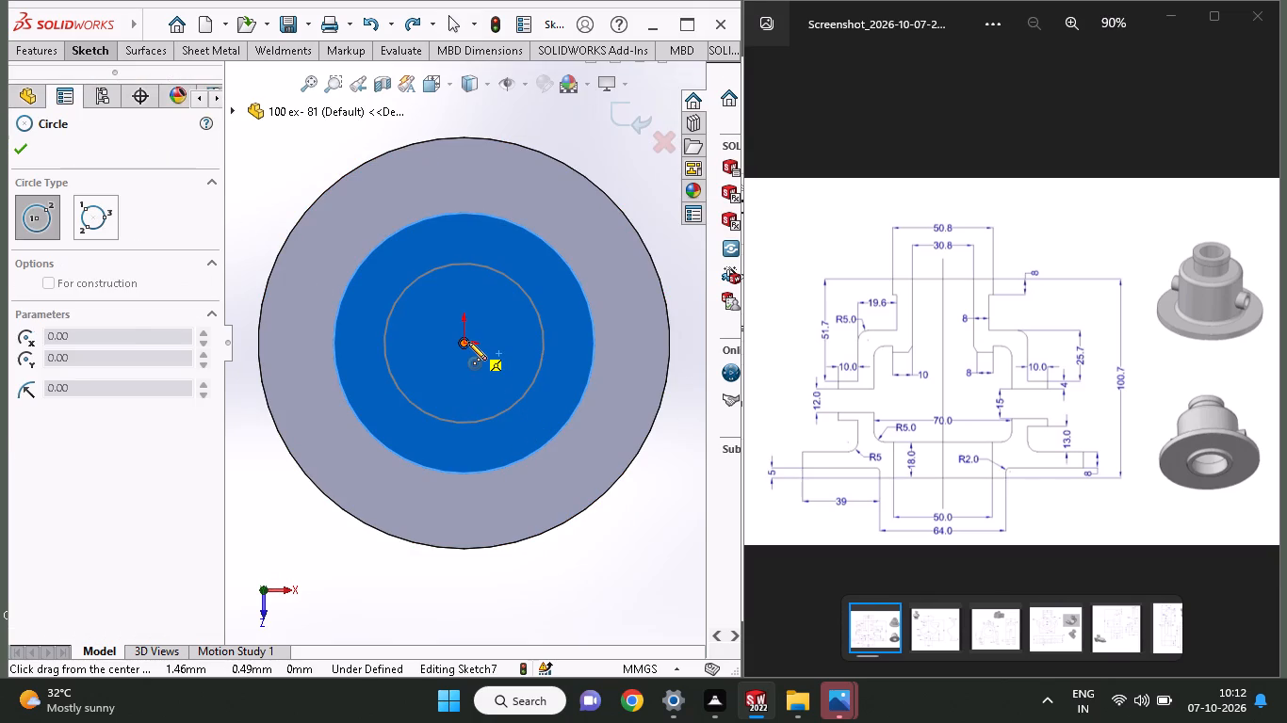
click(521, 388)
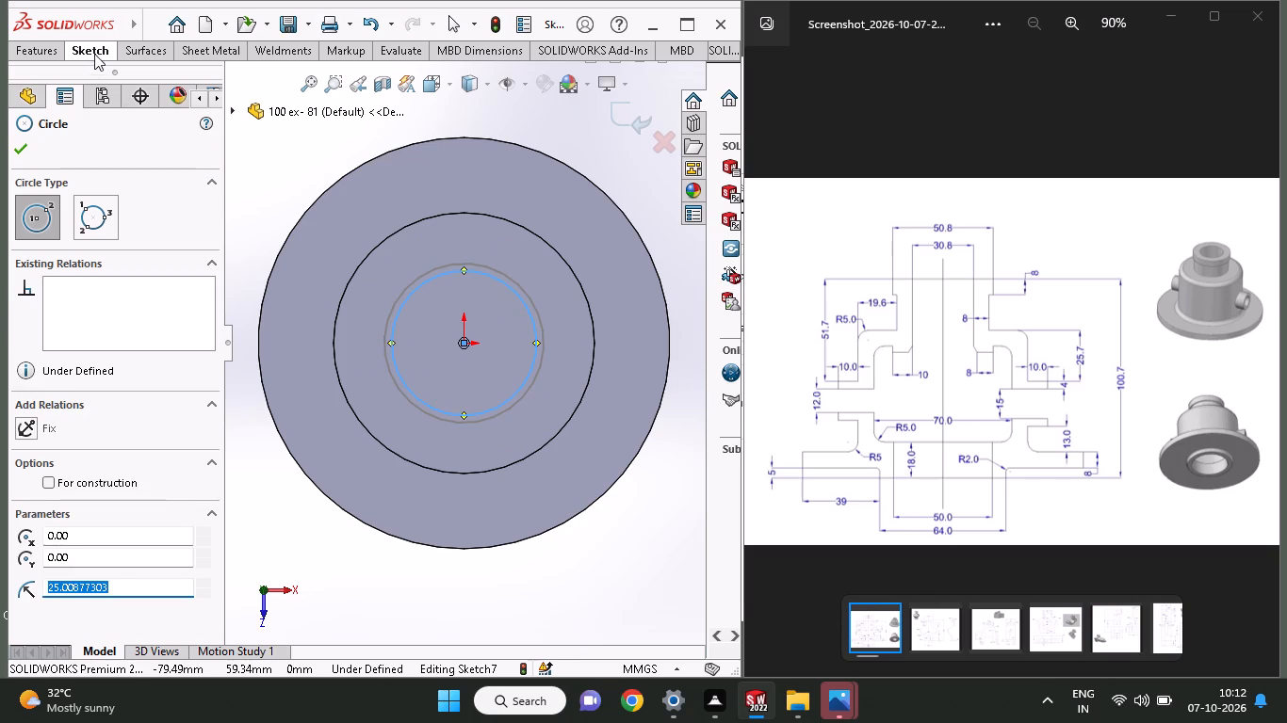
Dimension the new top-face circle's diameter to 30.8 mm.
click(94, 48)
click(94, 76)
click(501, 402)
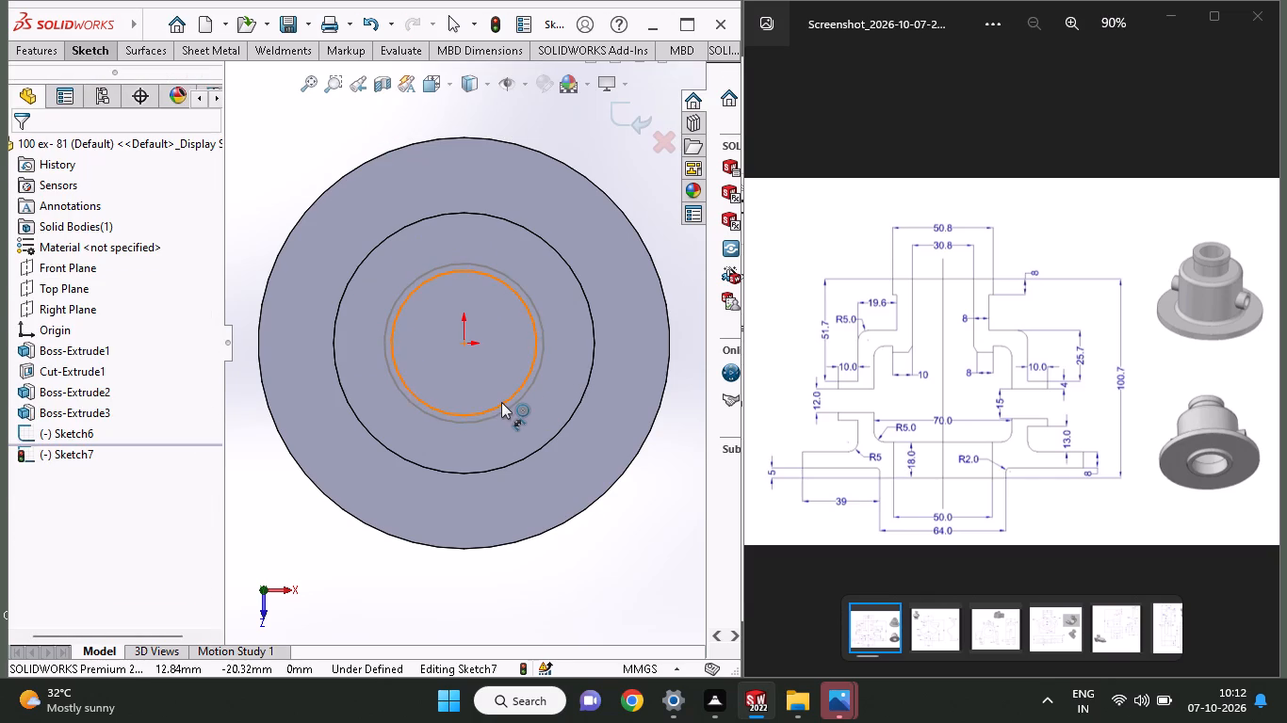
click(500, 458)
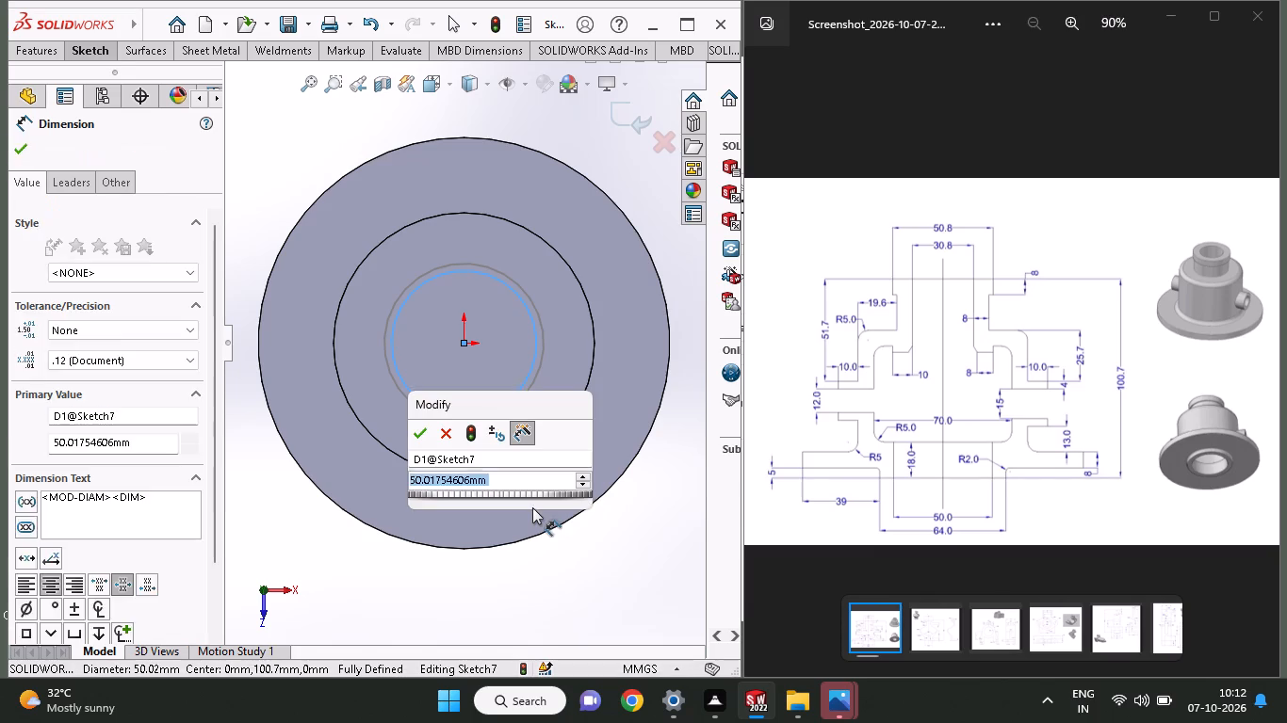
text(30.8)
key(Return)
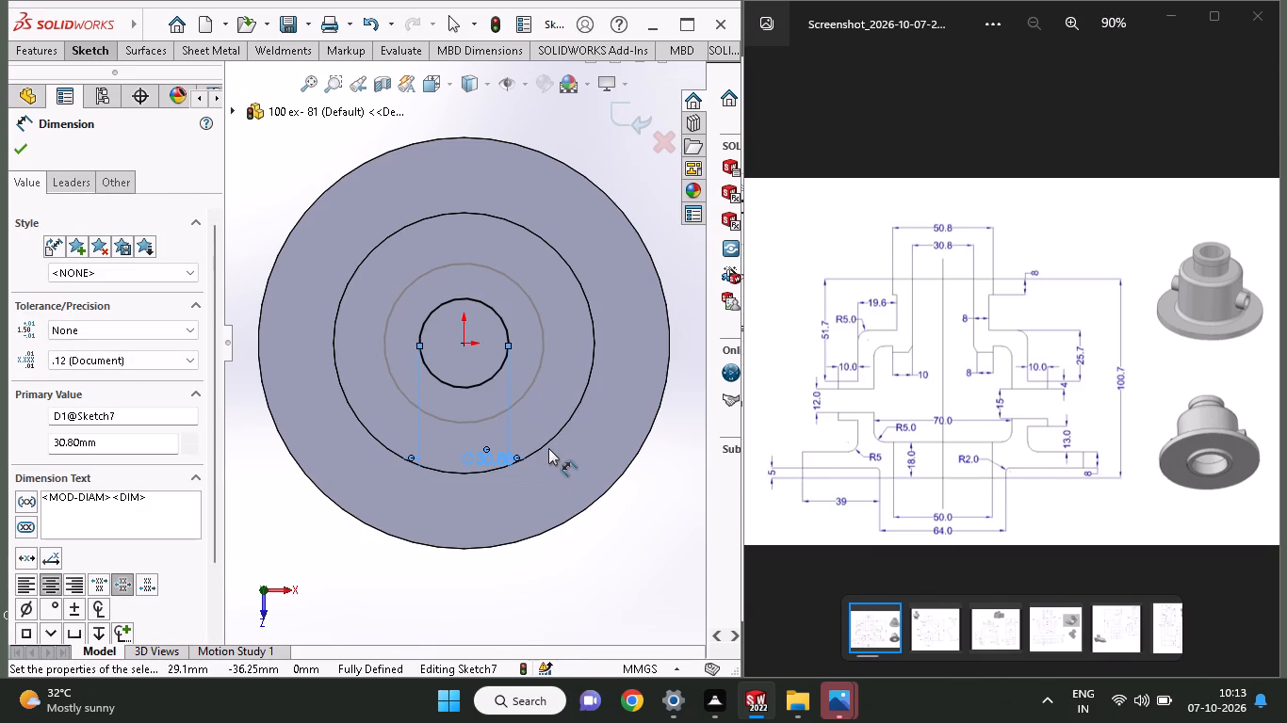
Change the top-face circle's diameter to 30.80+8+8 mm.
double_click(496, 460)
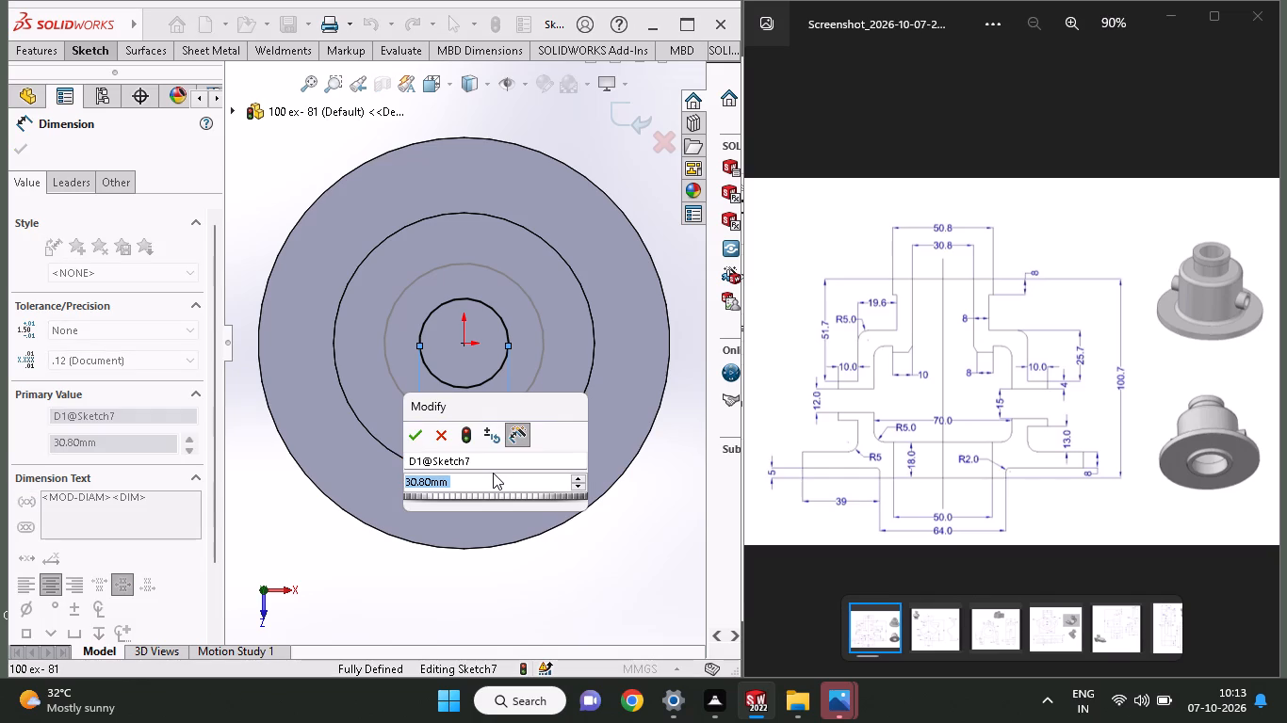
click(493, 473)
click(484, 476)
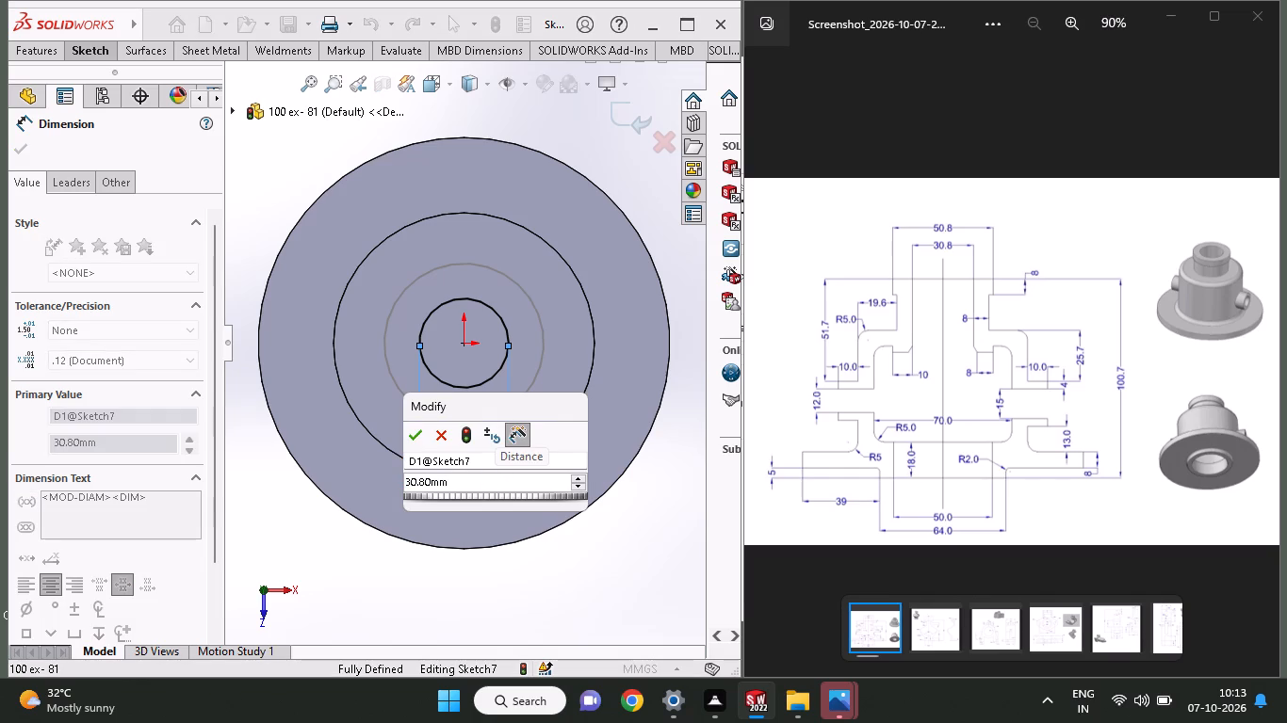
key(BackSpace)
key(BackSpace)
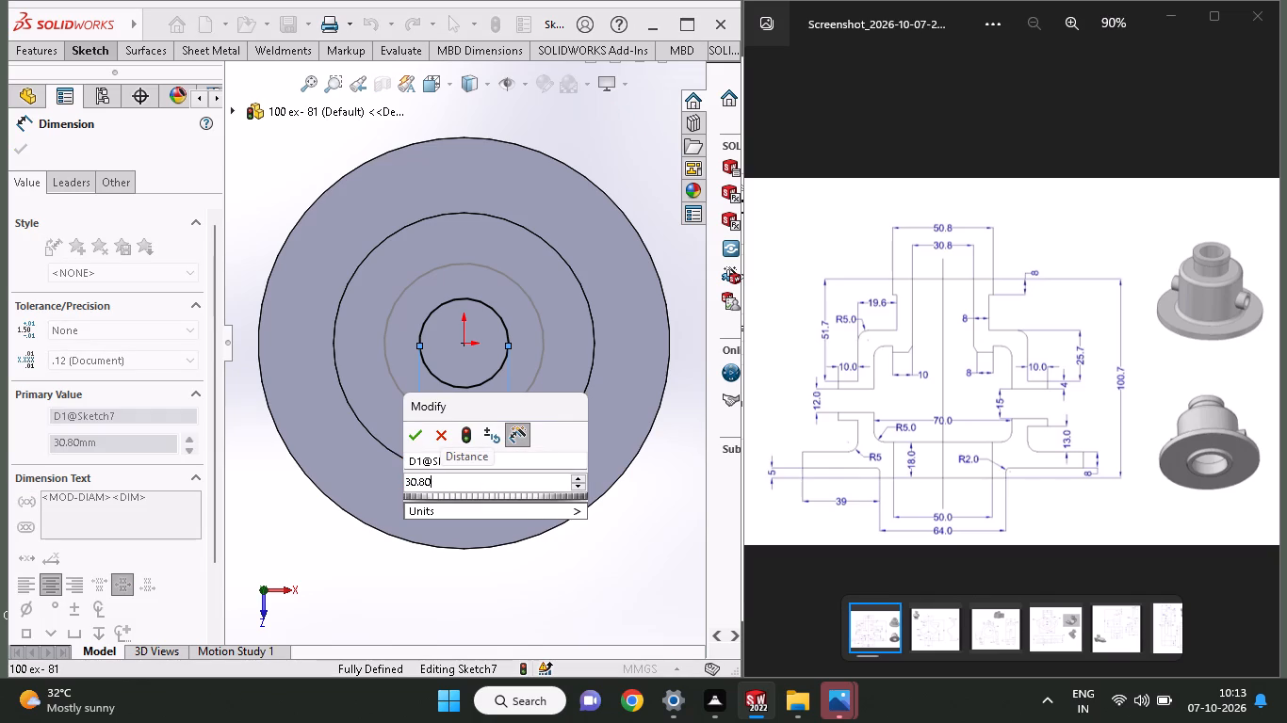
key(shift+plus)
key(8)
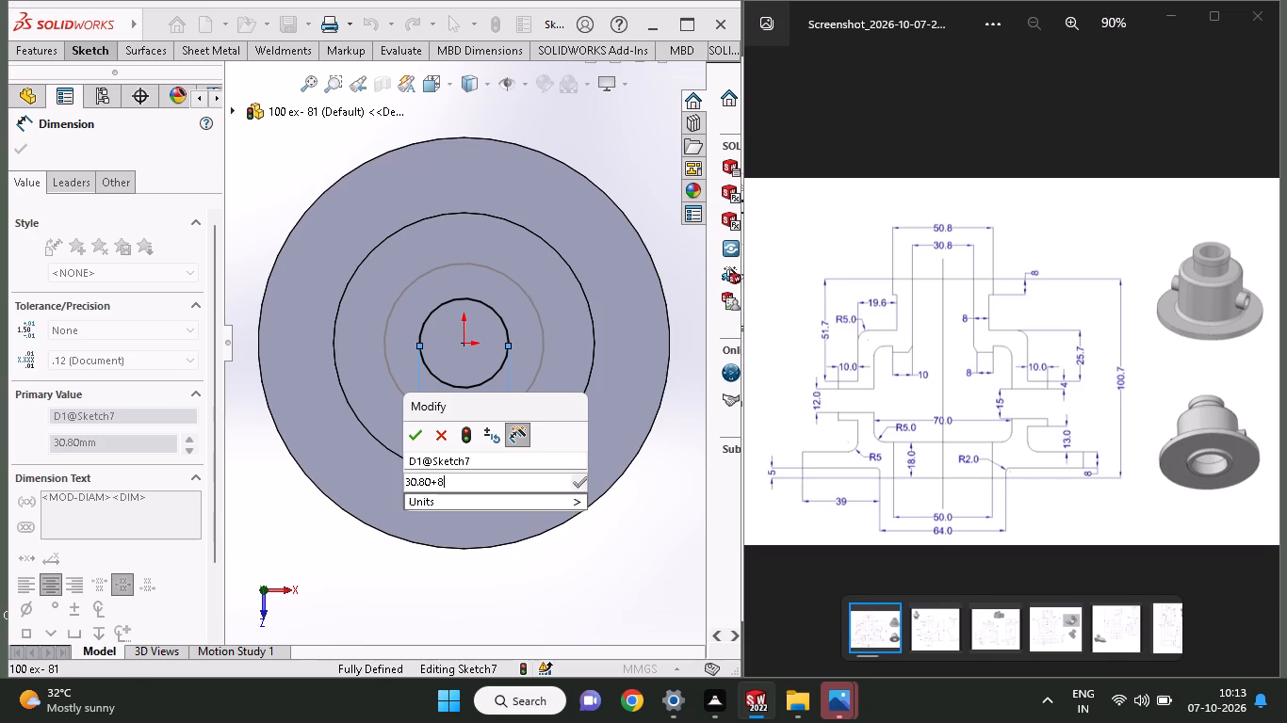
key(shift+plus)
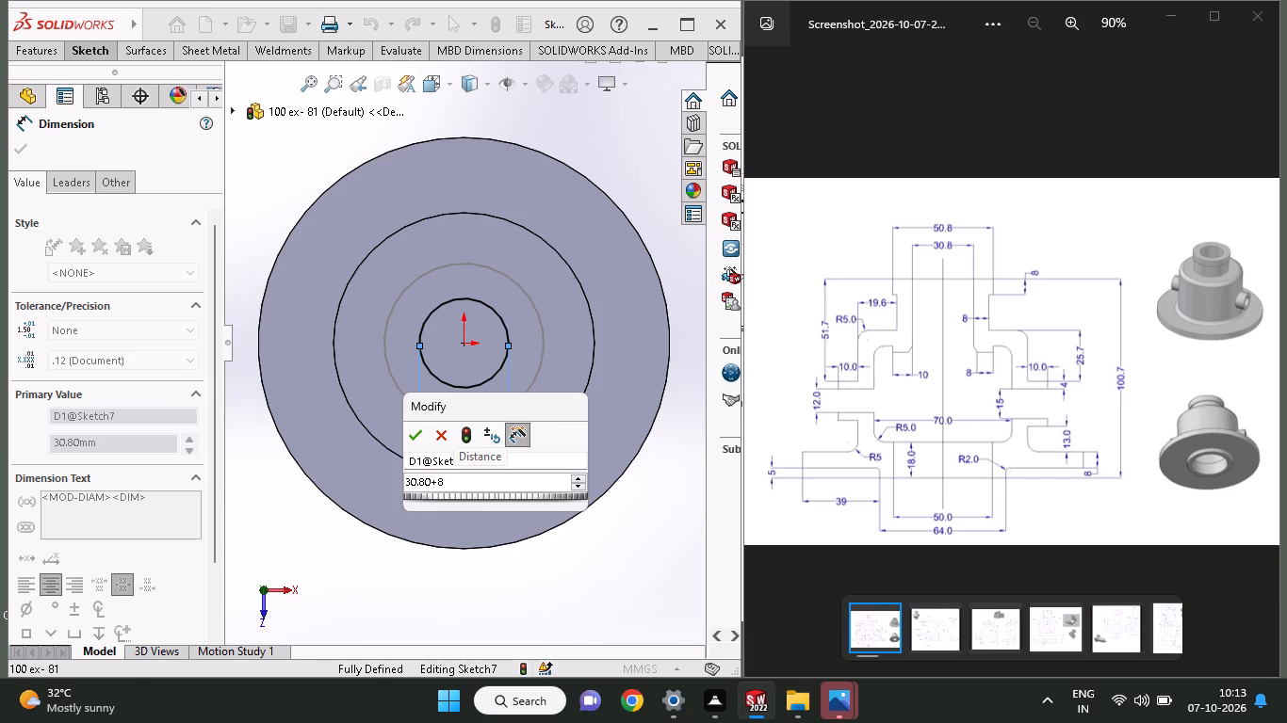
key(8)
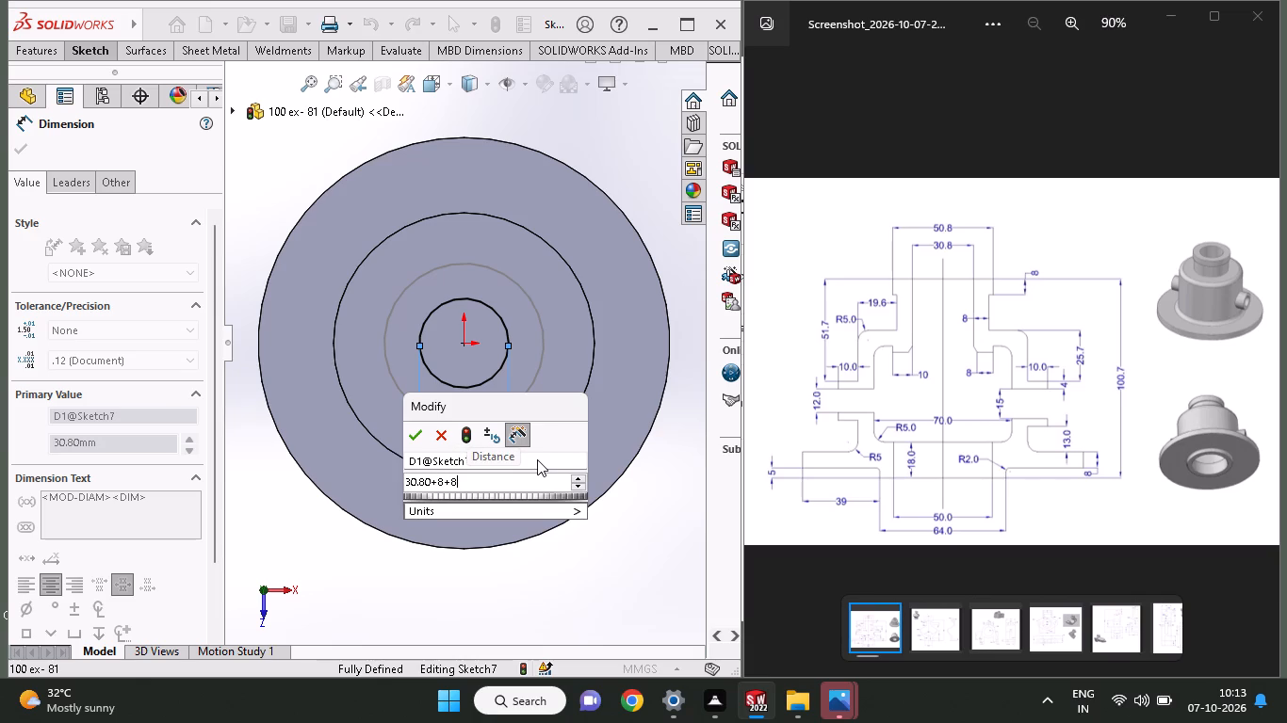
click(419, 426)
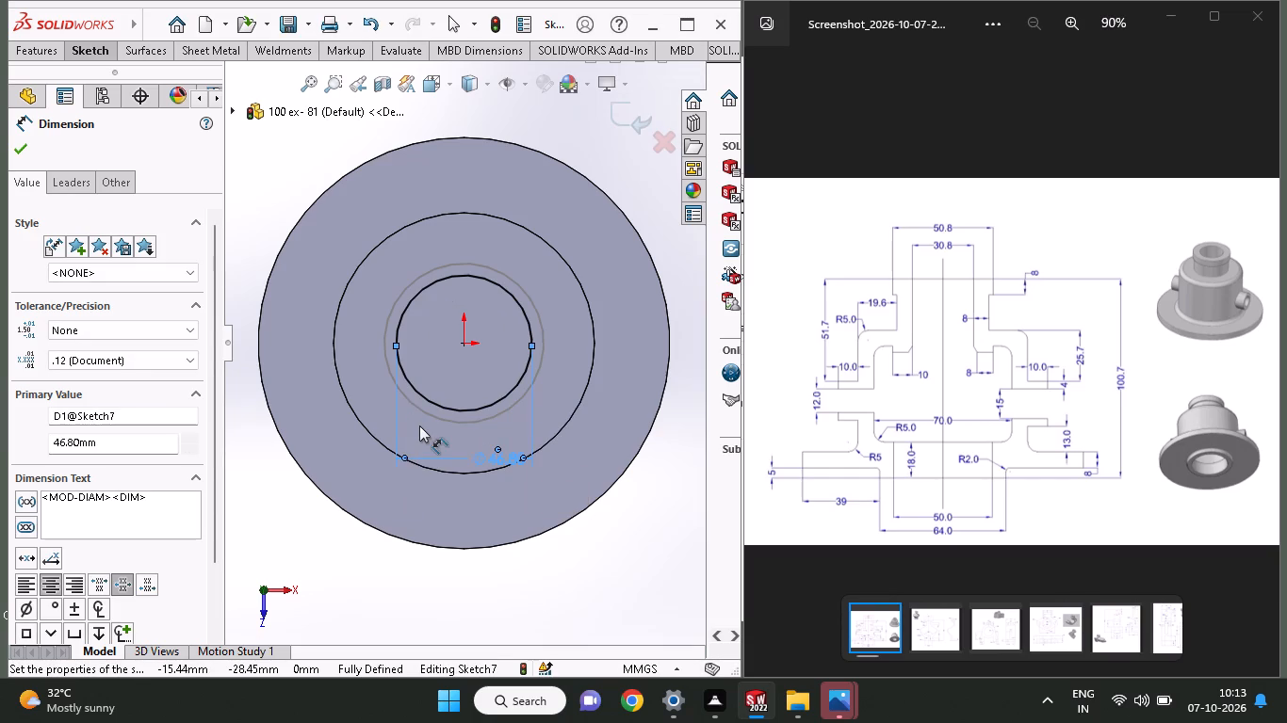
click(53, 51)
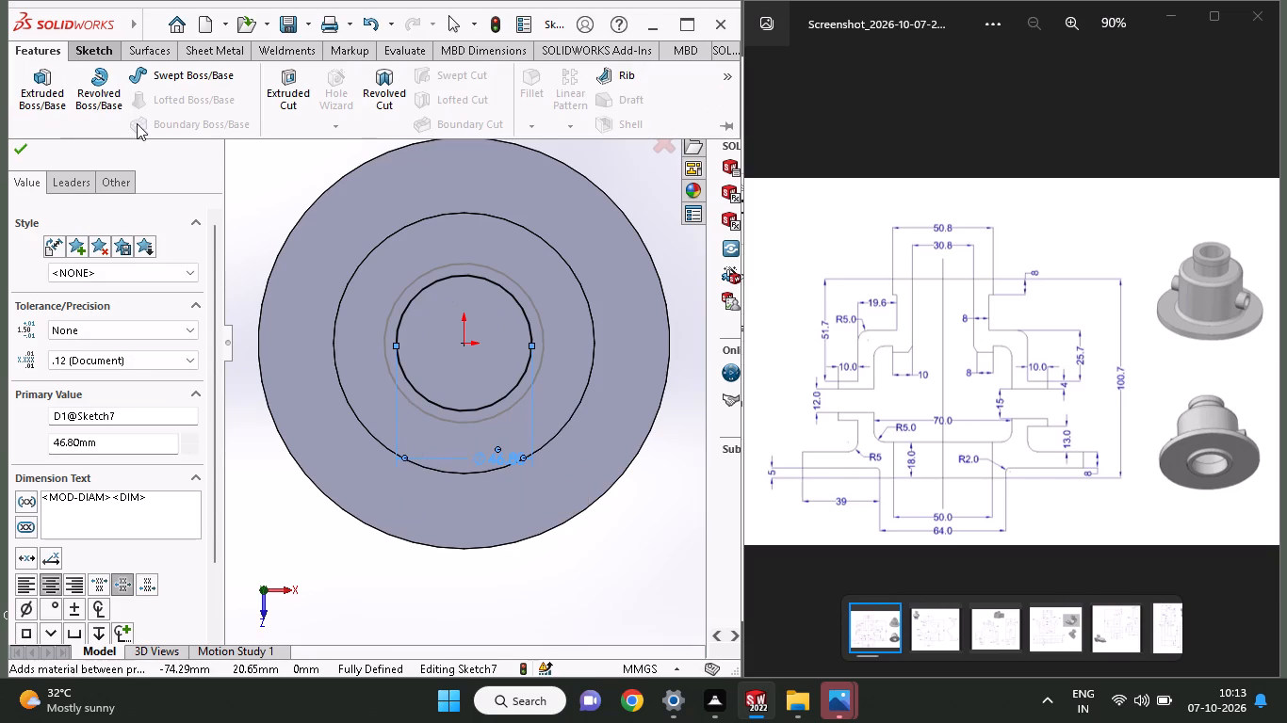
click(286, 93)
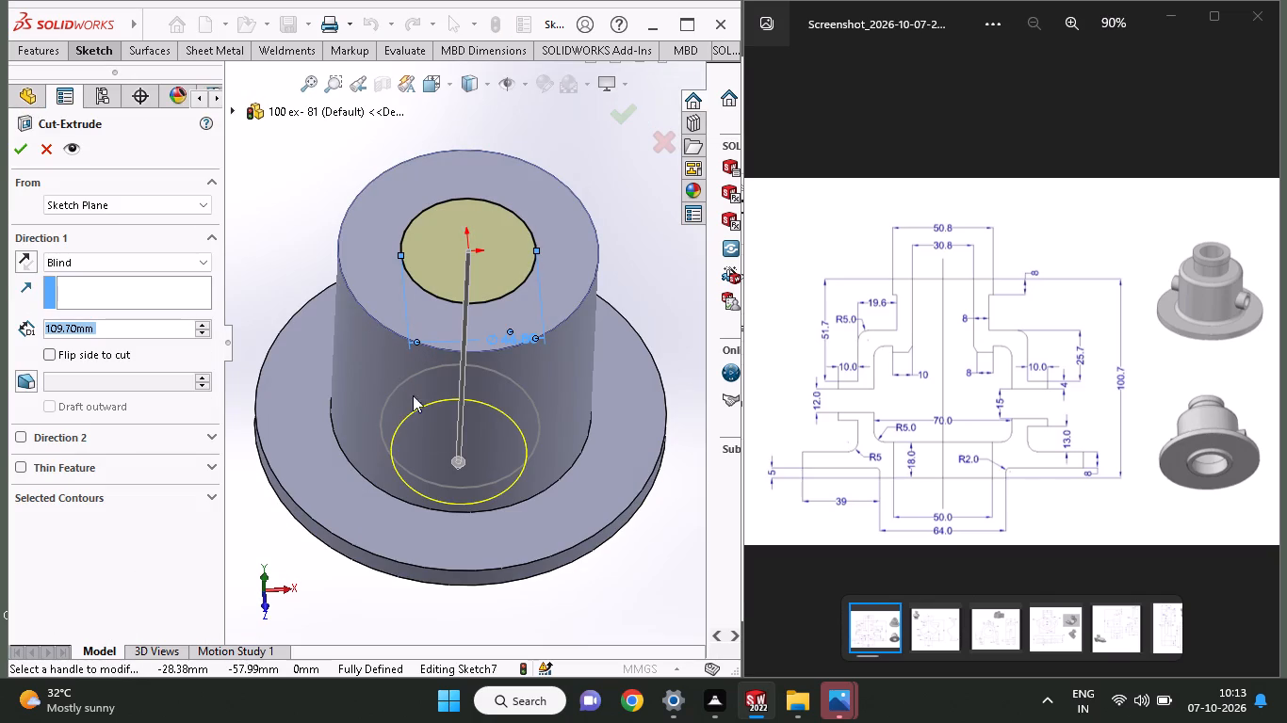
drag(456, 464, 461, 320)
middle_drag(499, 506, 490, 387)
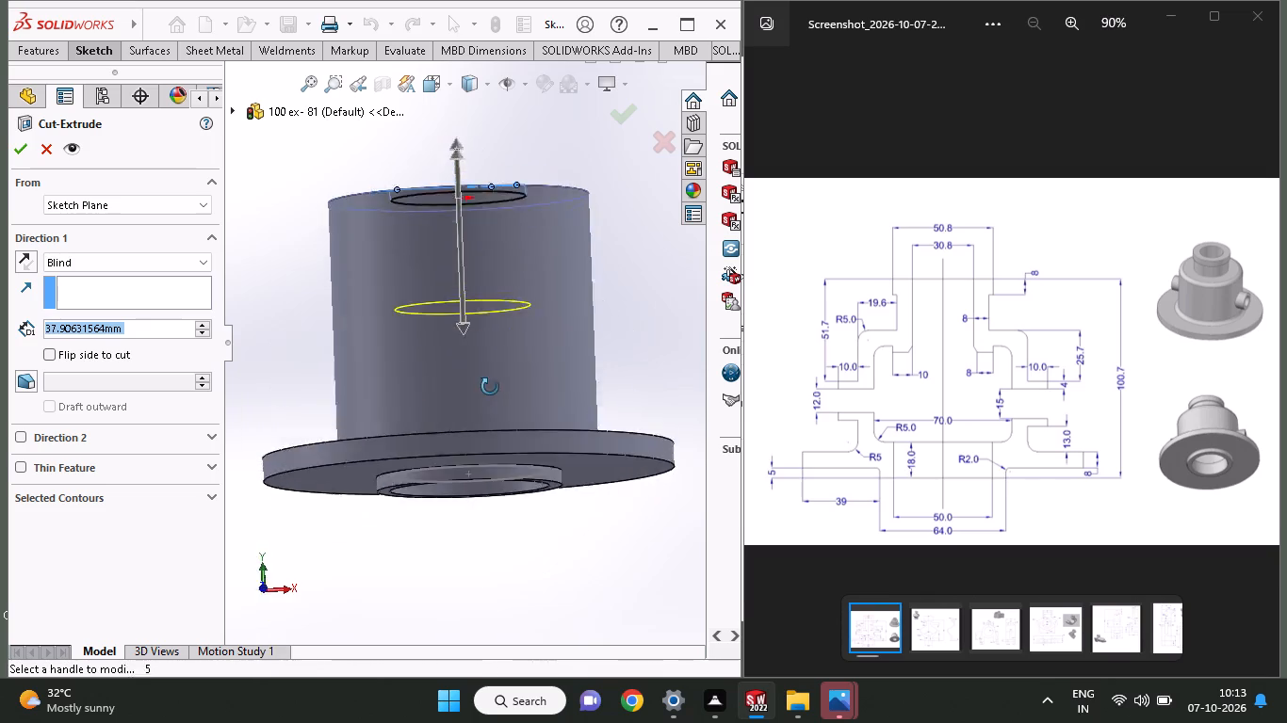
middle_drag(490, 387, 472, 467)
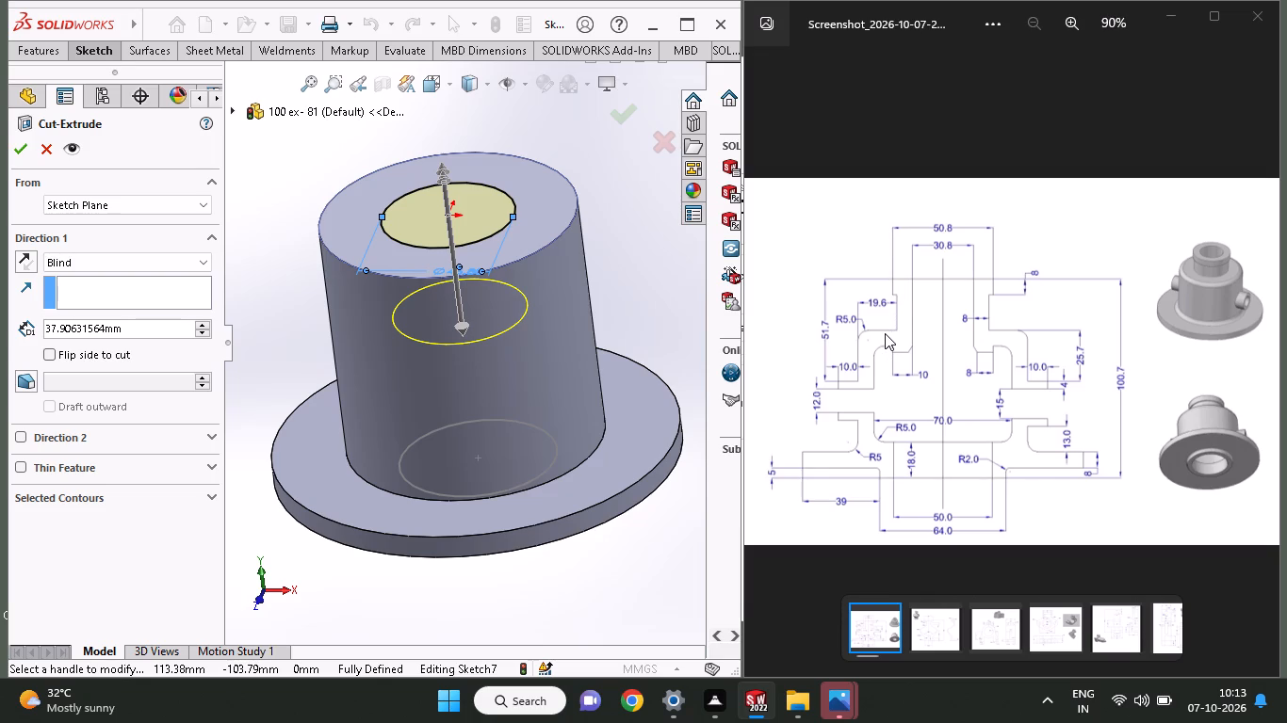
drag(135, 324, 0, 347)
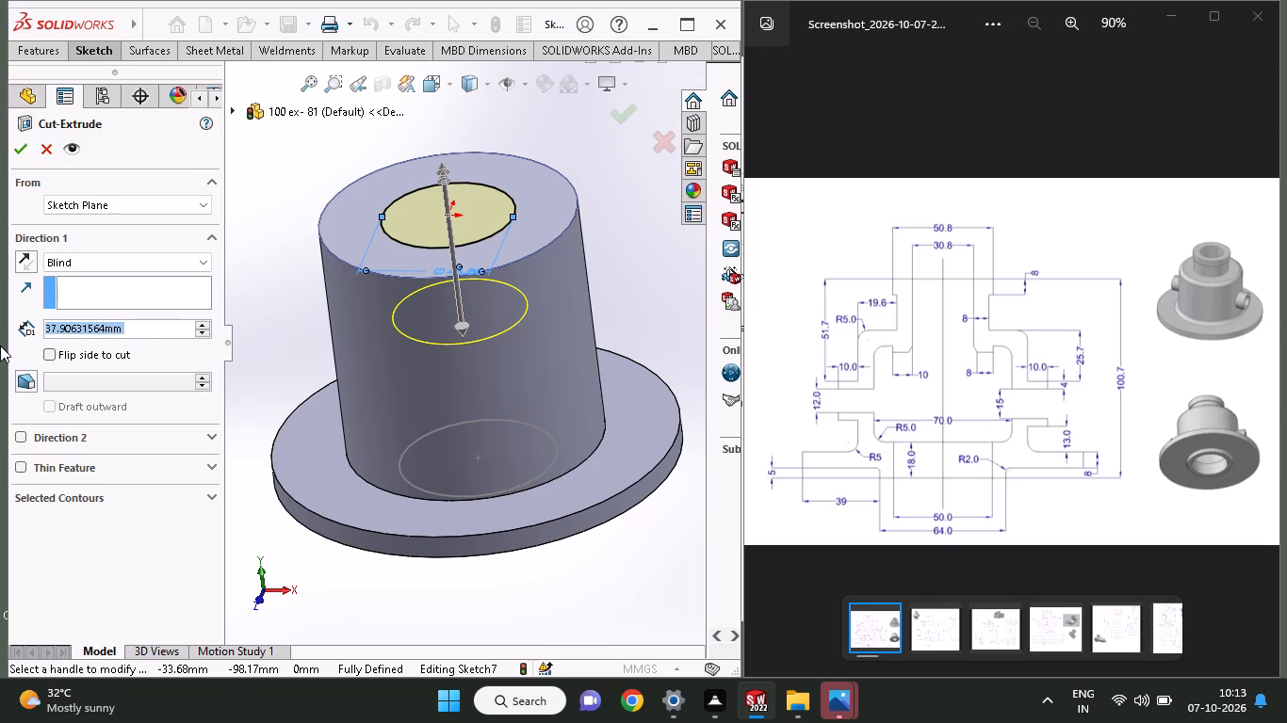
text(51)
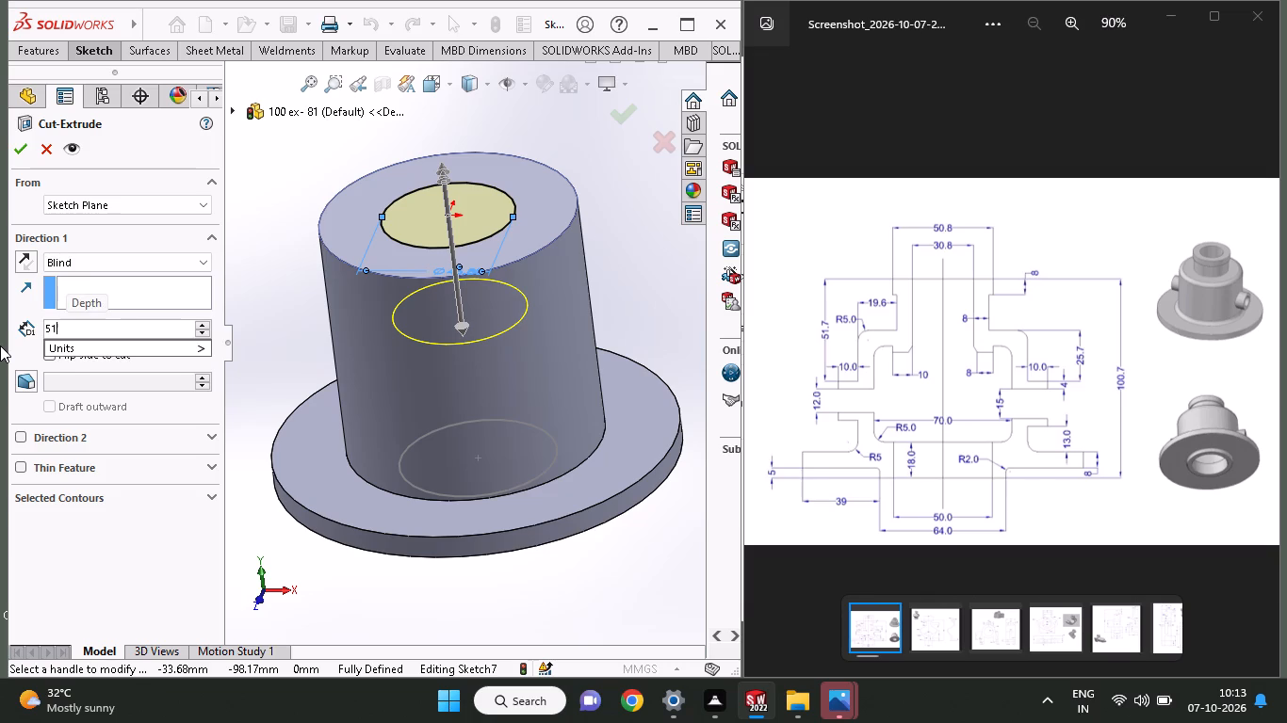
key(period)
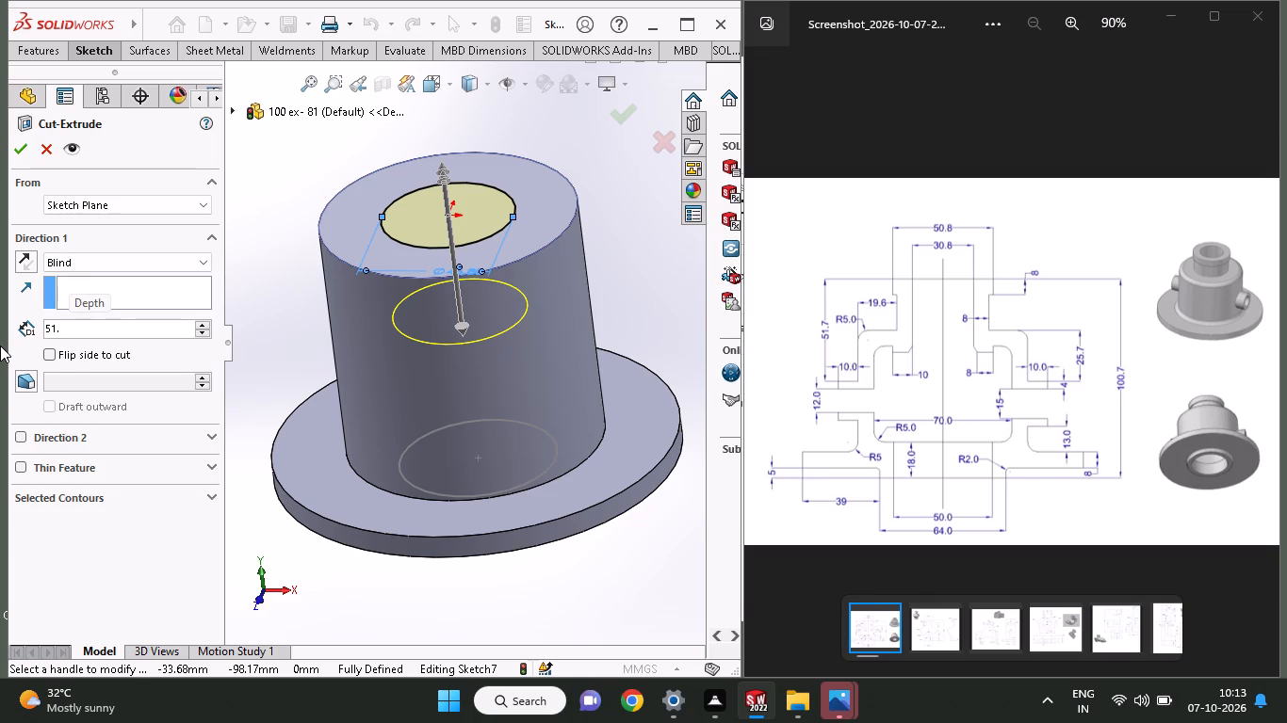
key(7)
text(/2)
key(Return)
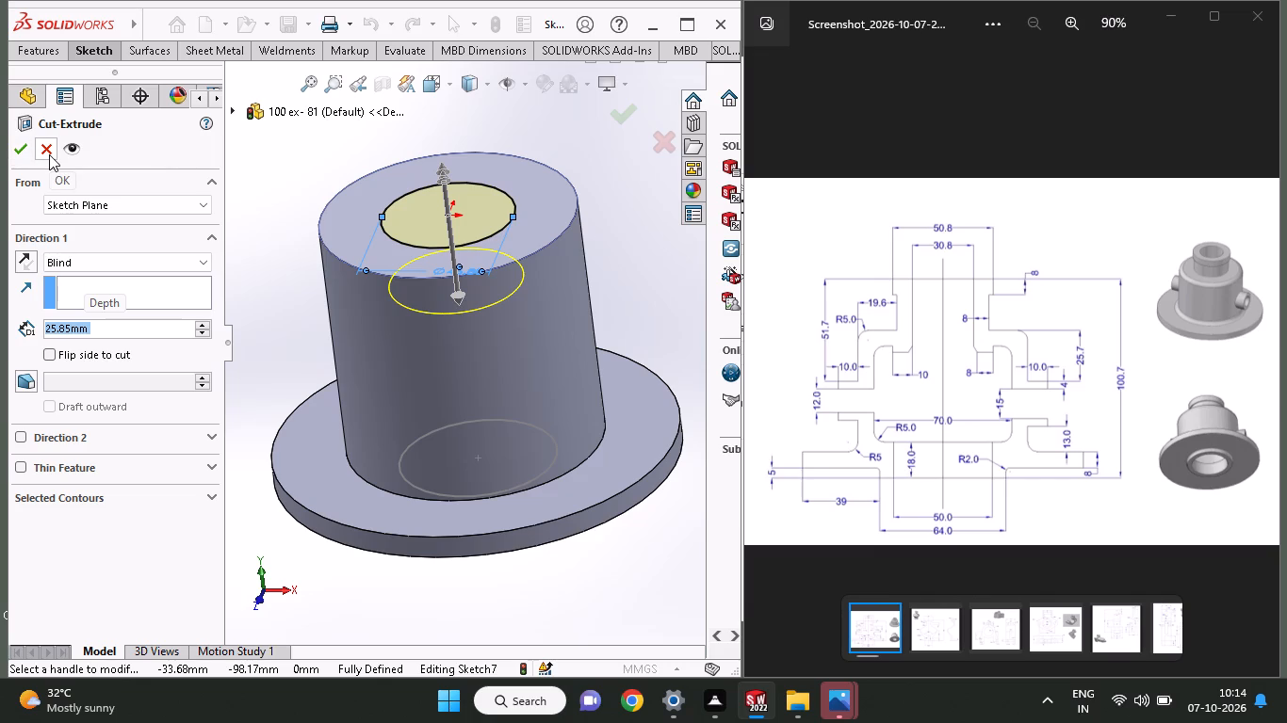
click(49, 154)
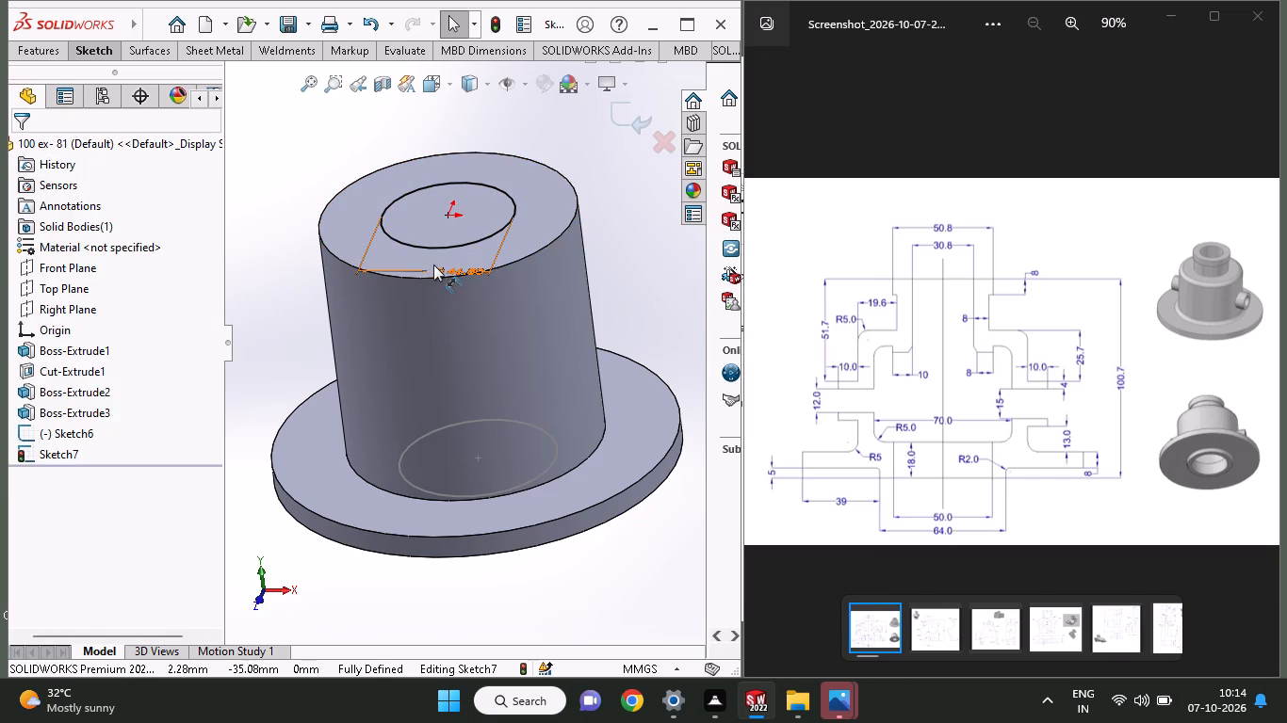
Set the top-face circle's diameter to 30.8 mm.
double_click(439, 266)
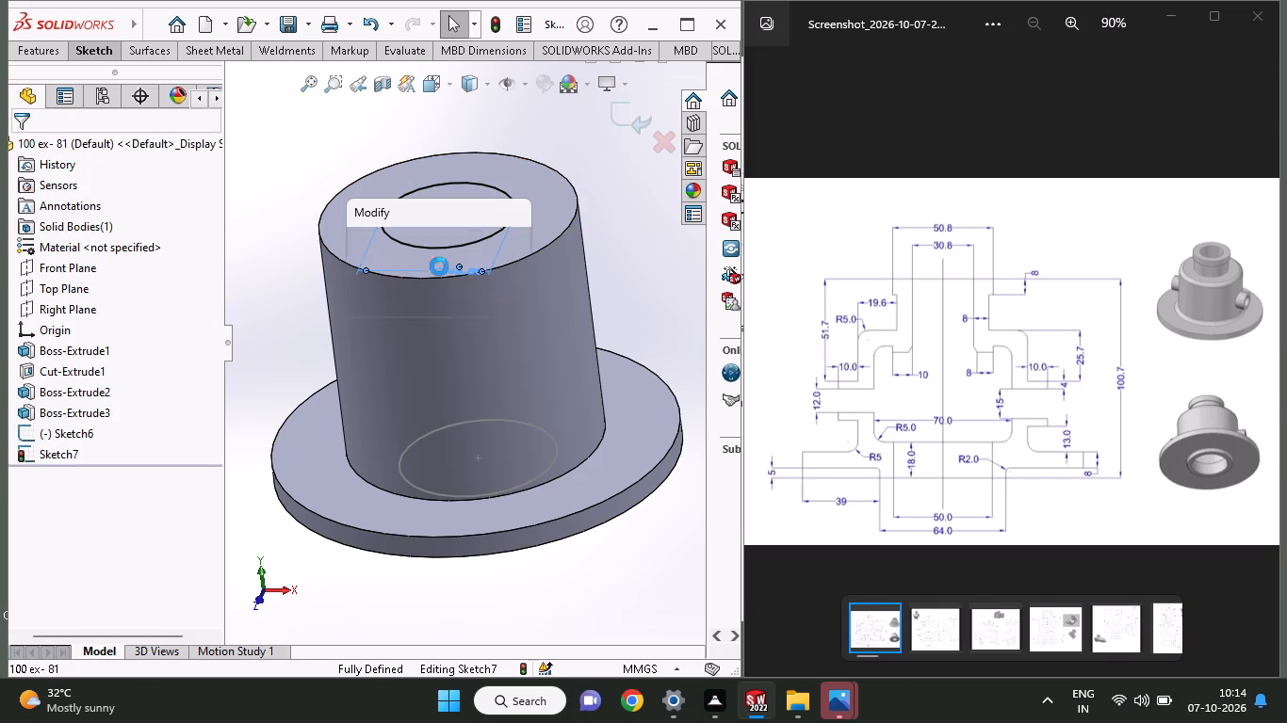
key(3)
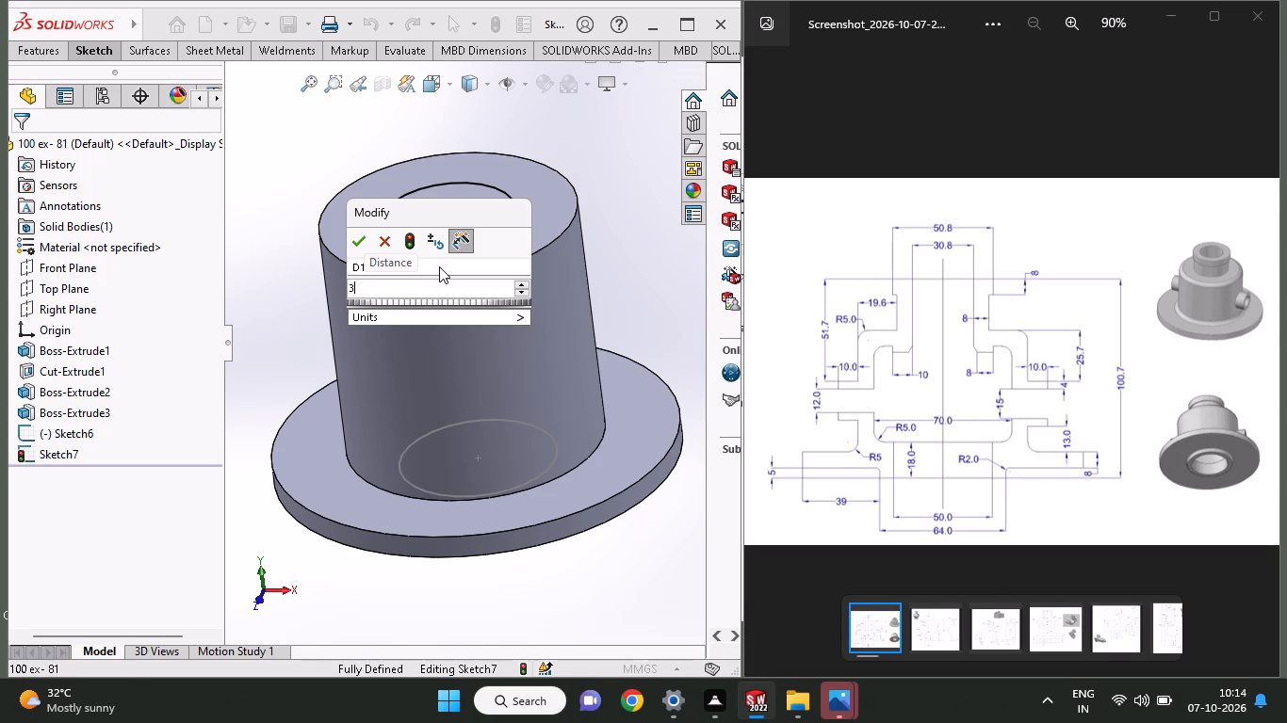
text(0.)
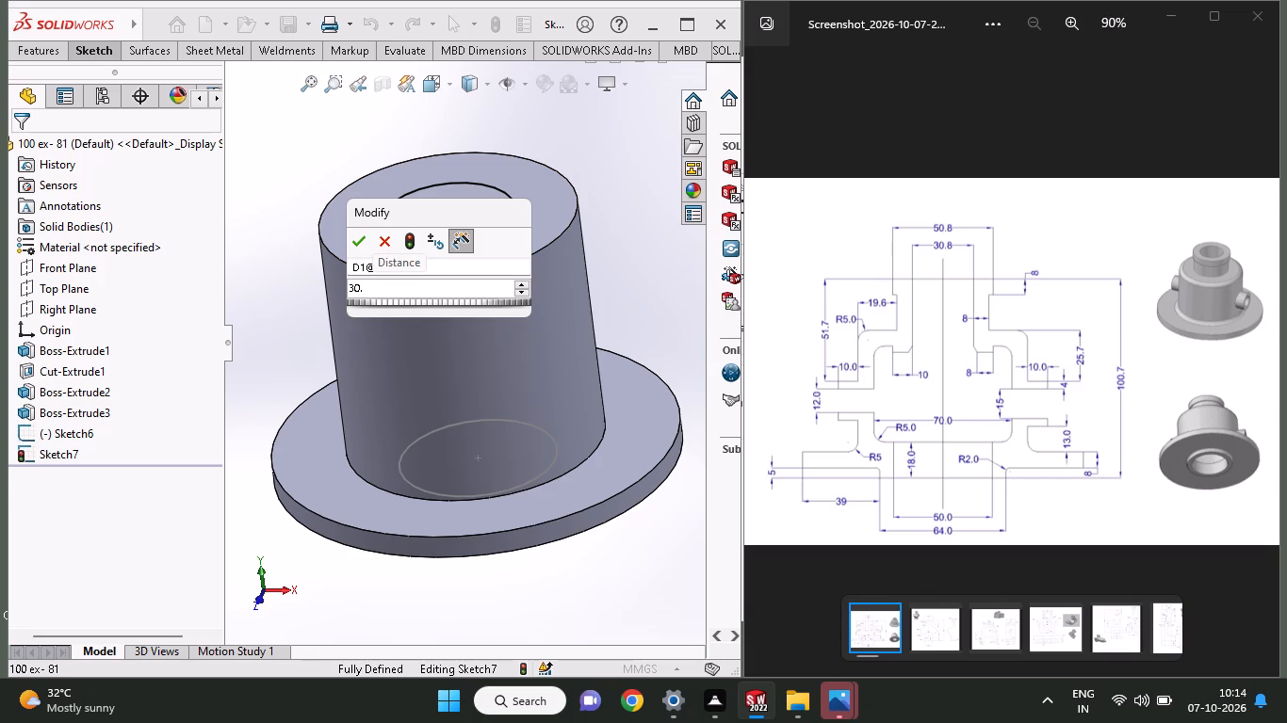
key(8)
key(Return)
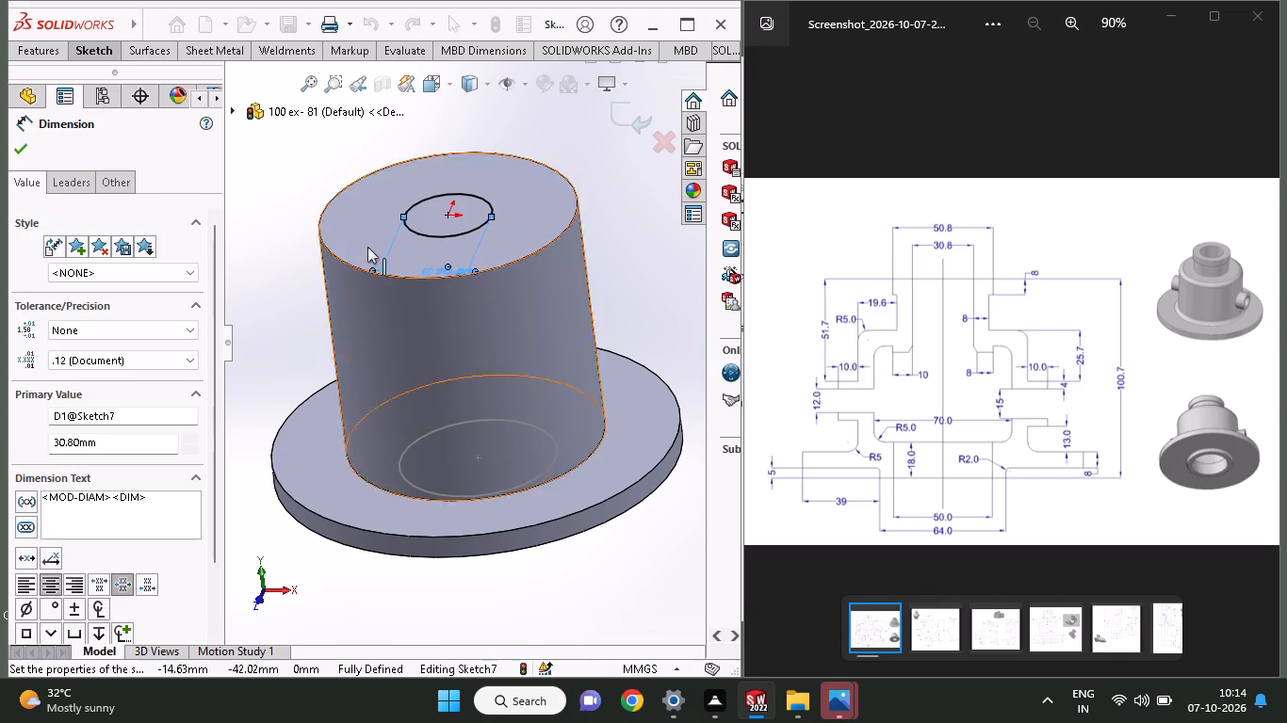
Draw a second origin-centred circle with a radius of about 23 mm around the 30.8 mm circle on the top face.
click(94, 46)
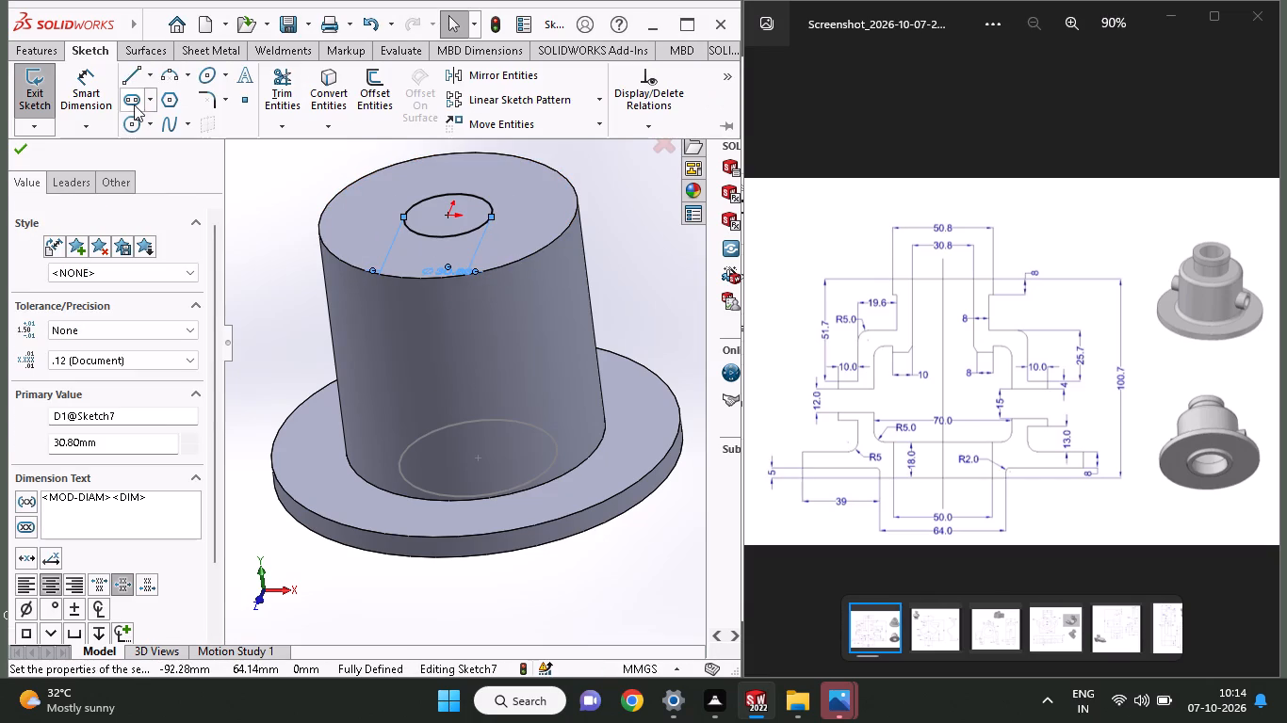
click(134, 119)
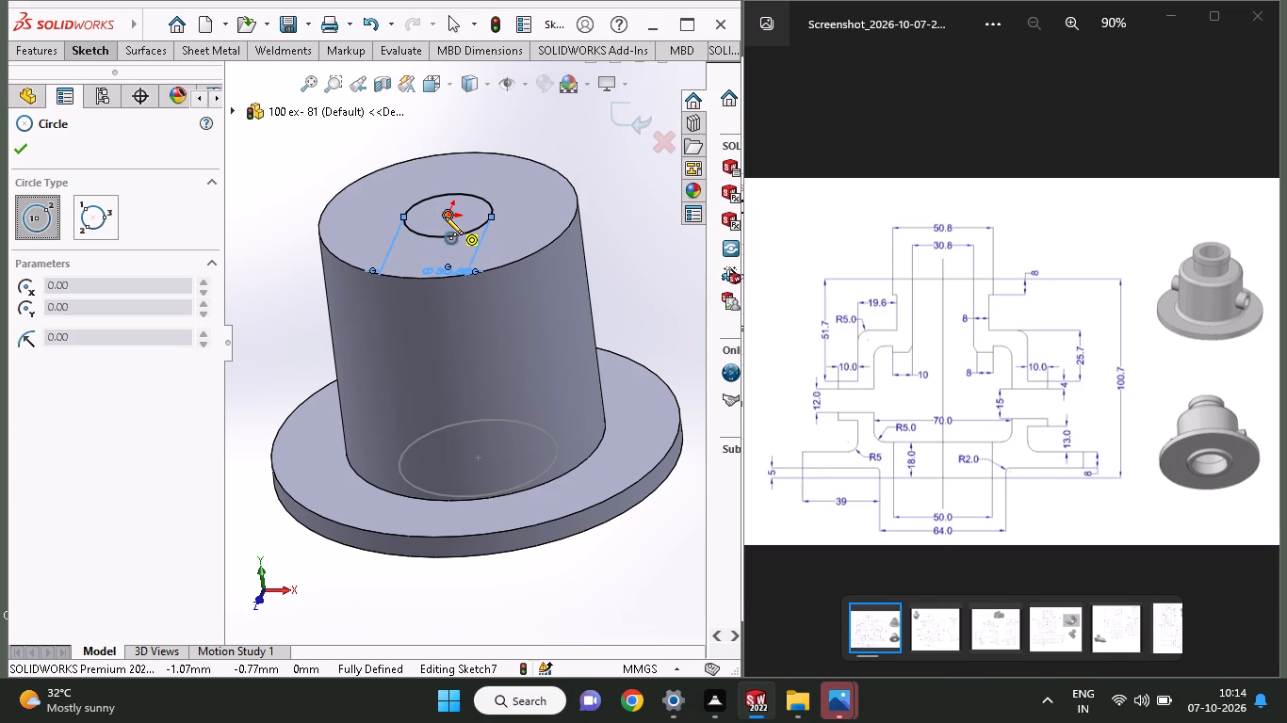
click(445, 217)
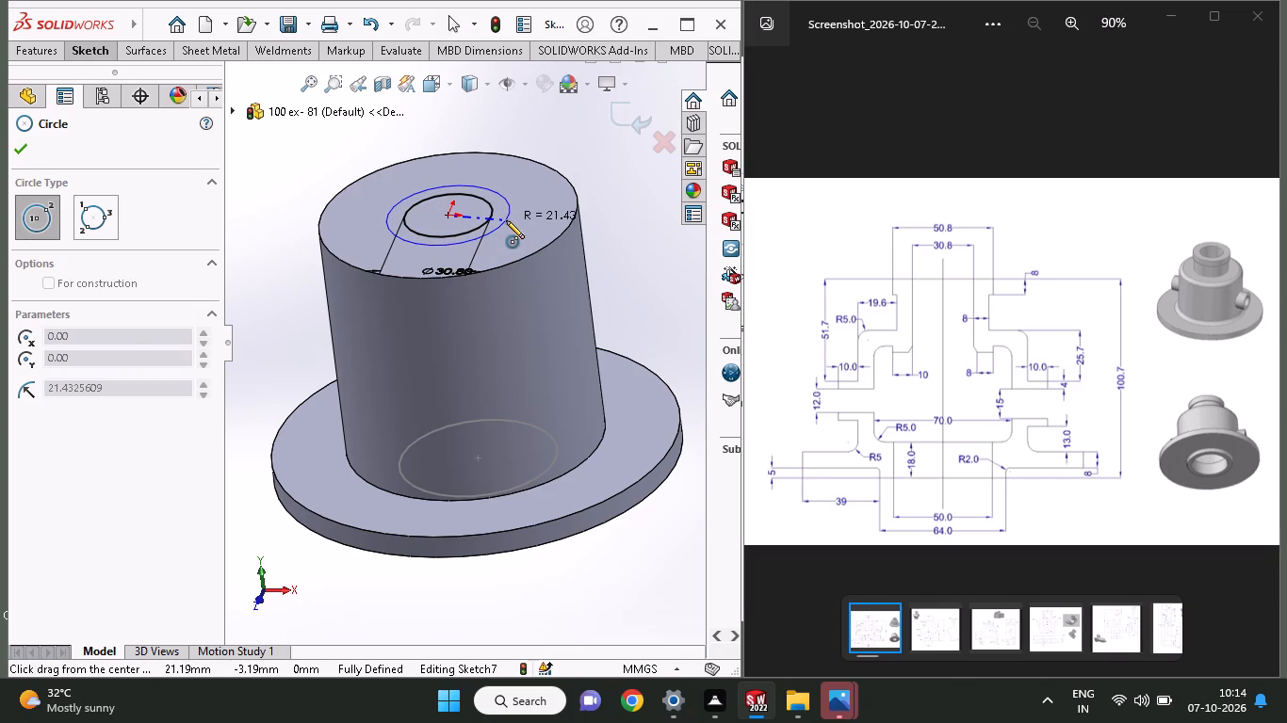
click(511, 220)
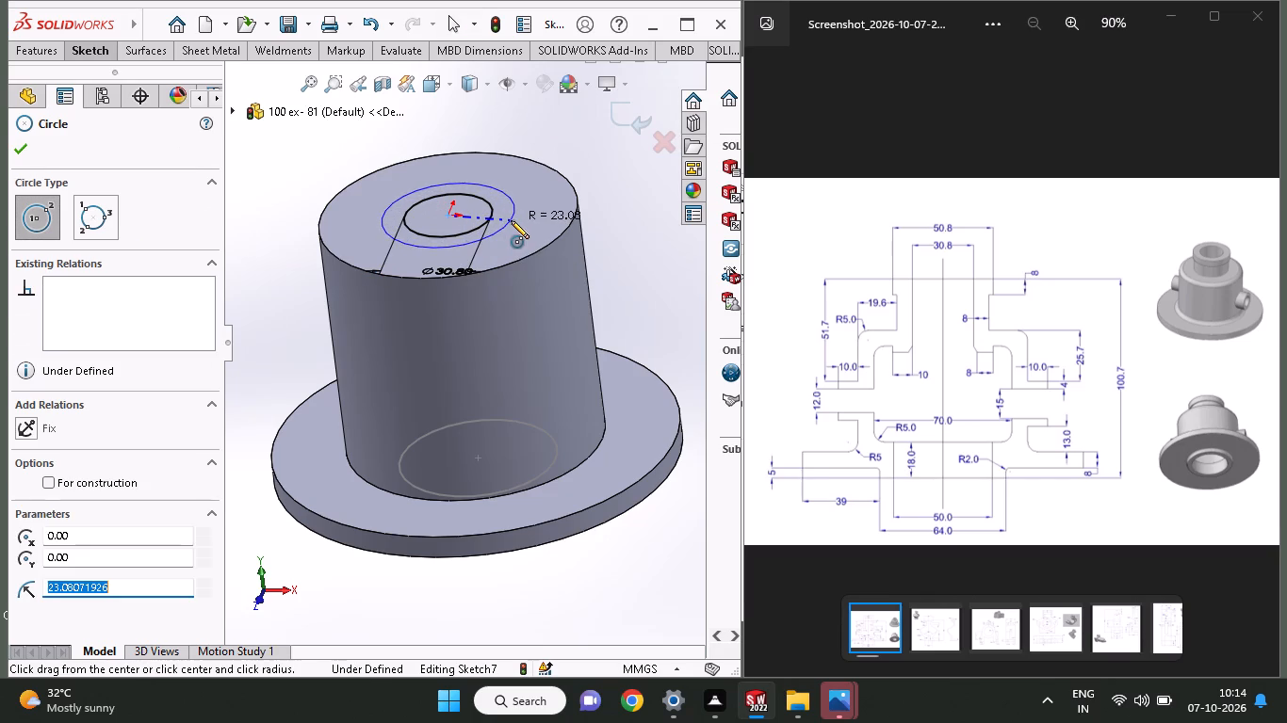
Dimension the second top-face circle's diameter to 30.8+8+8 mm.
click(90, 47)
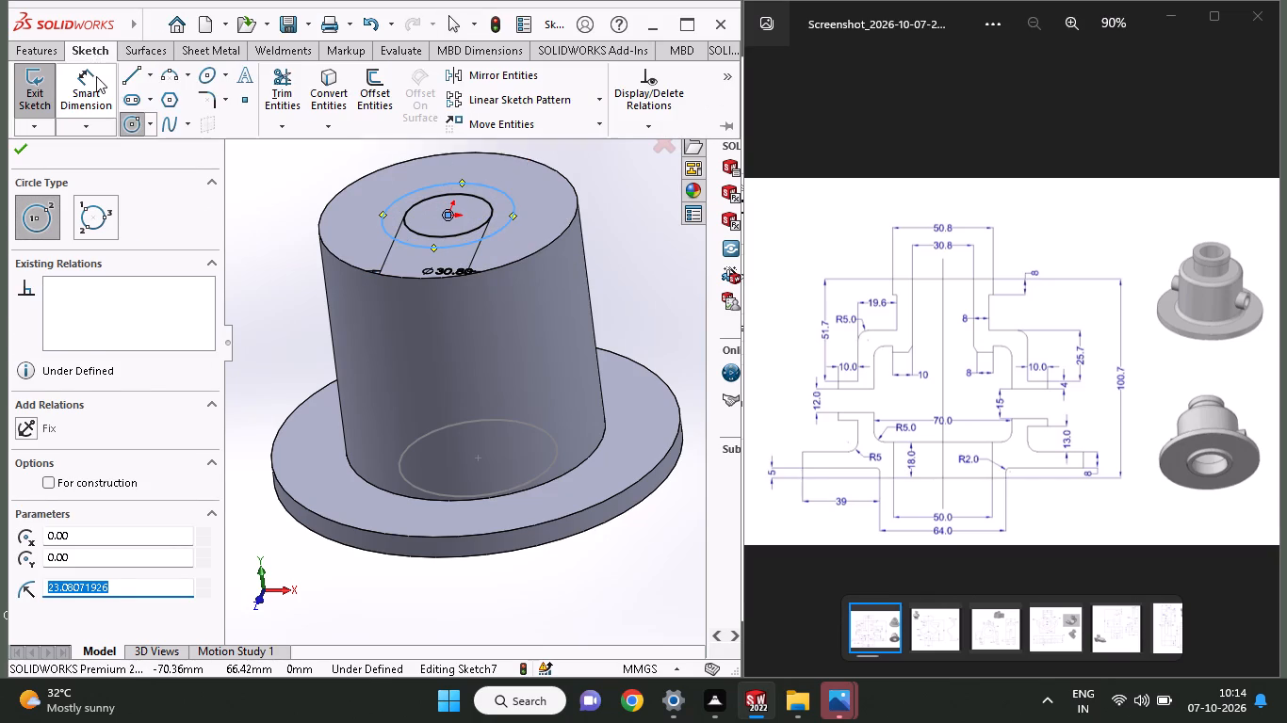
click(96, 76)
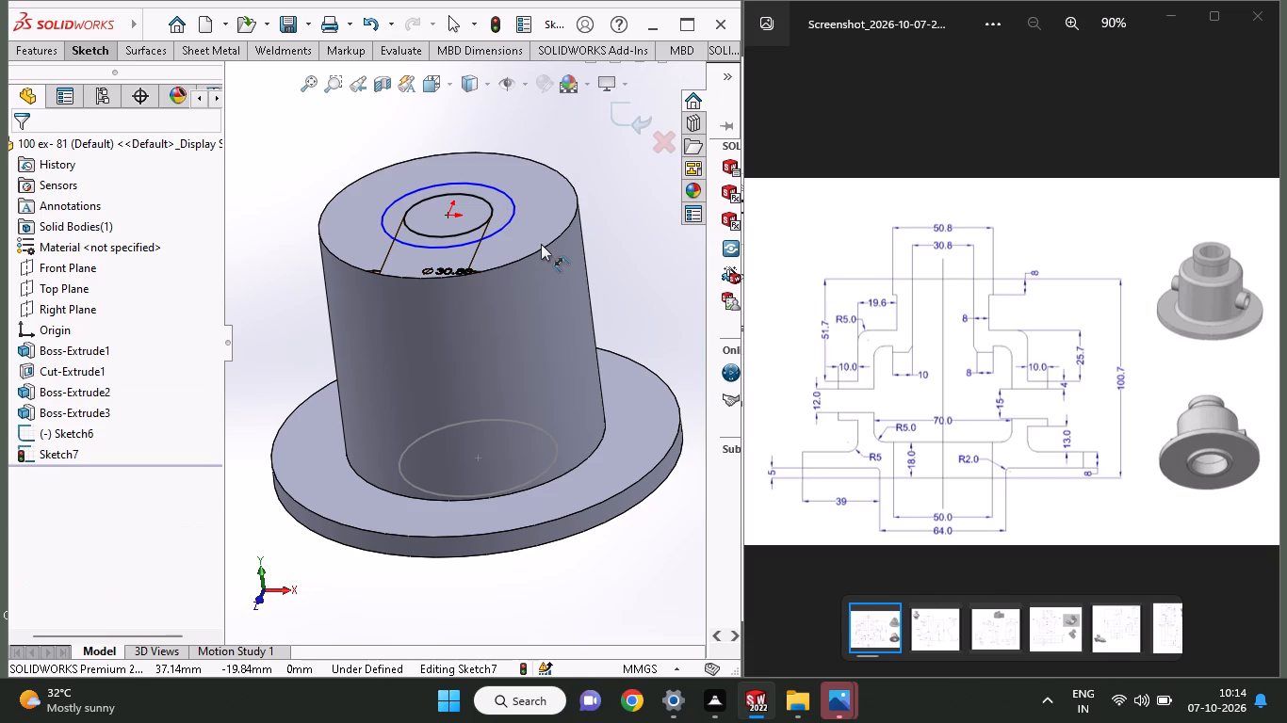
click(506, 219)
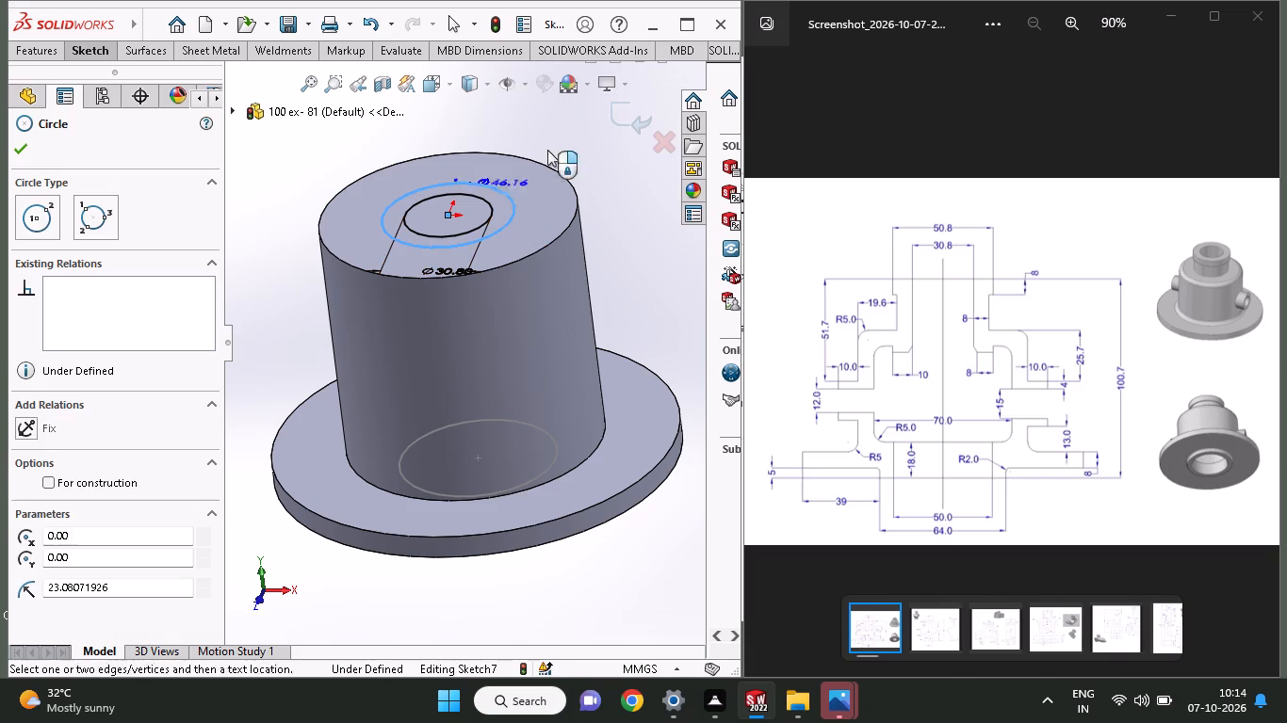
click(571, 141)
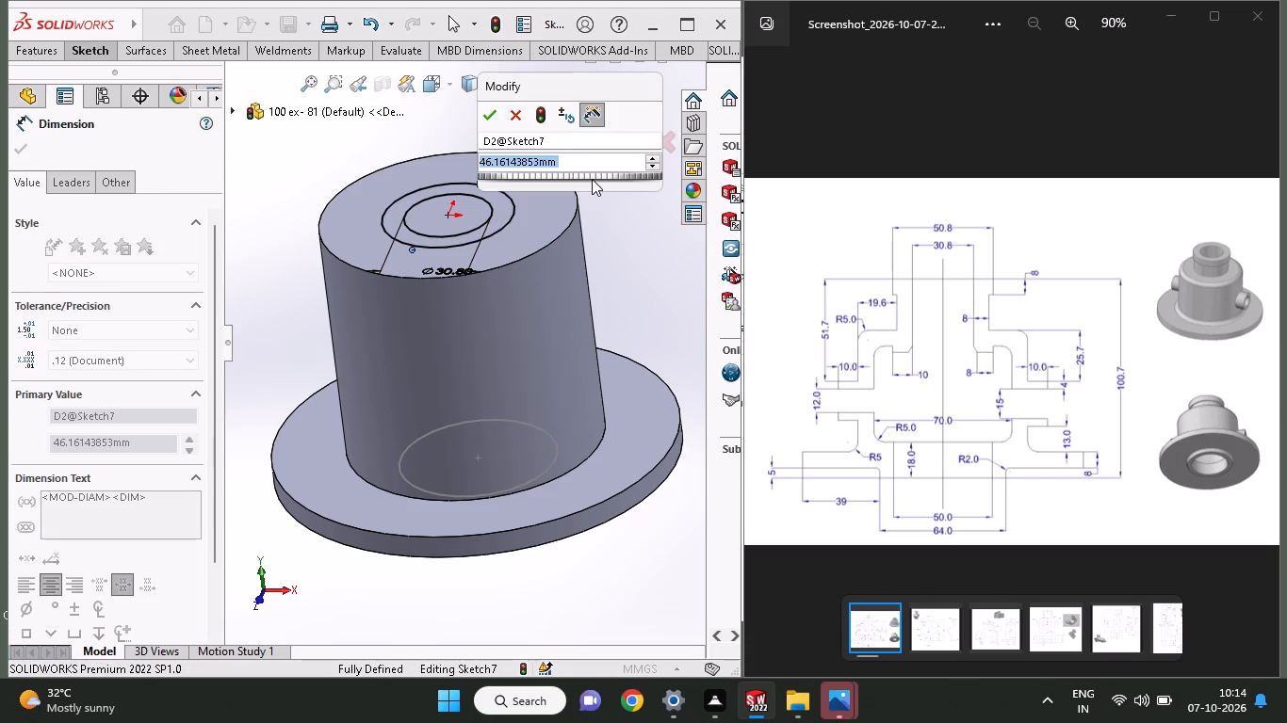
key(3)
scroll(592, 179, down, 1)
scroll(592, 179, up, 1)
text(0.8)
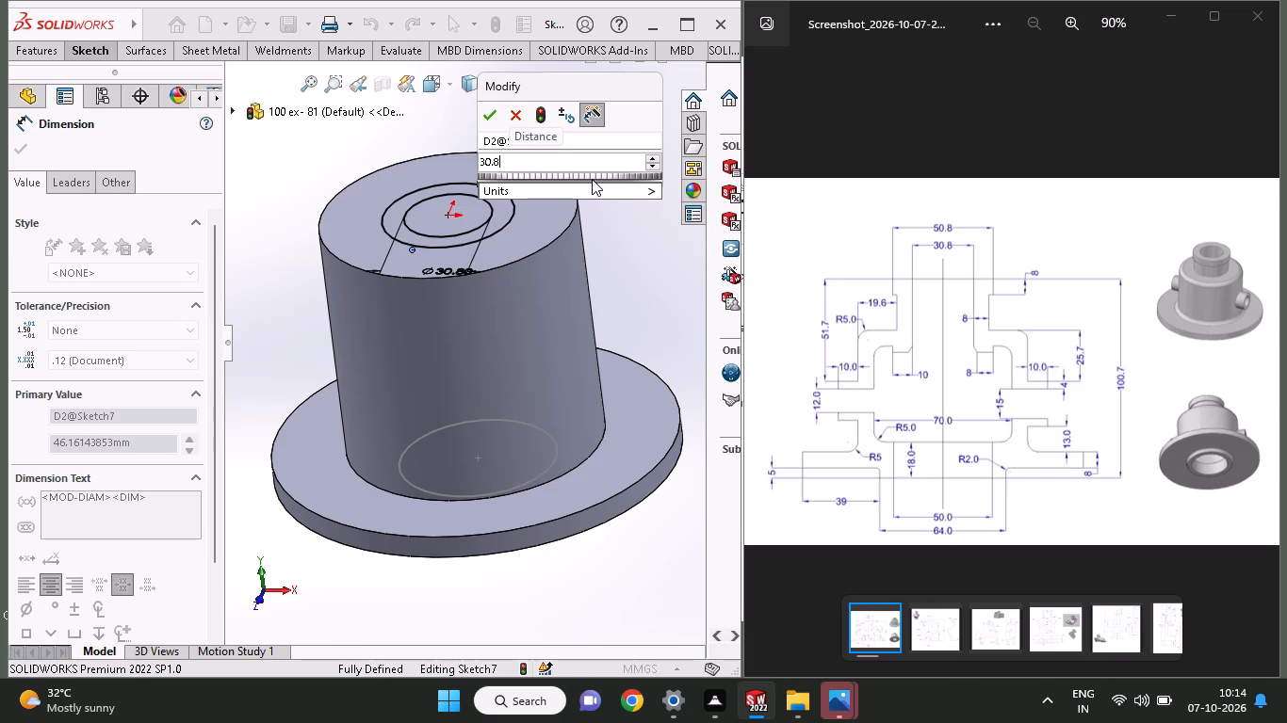
key(shift+plus)
shift+scroll(592, 179, down, 1)
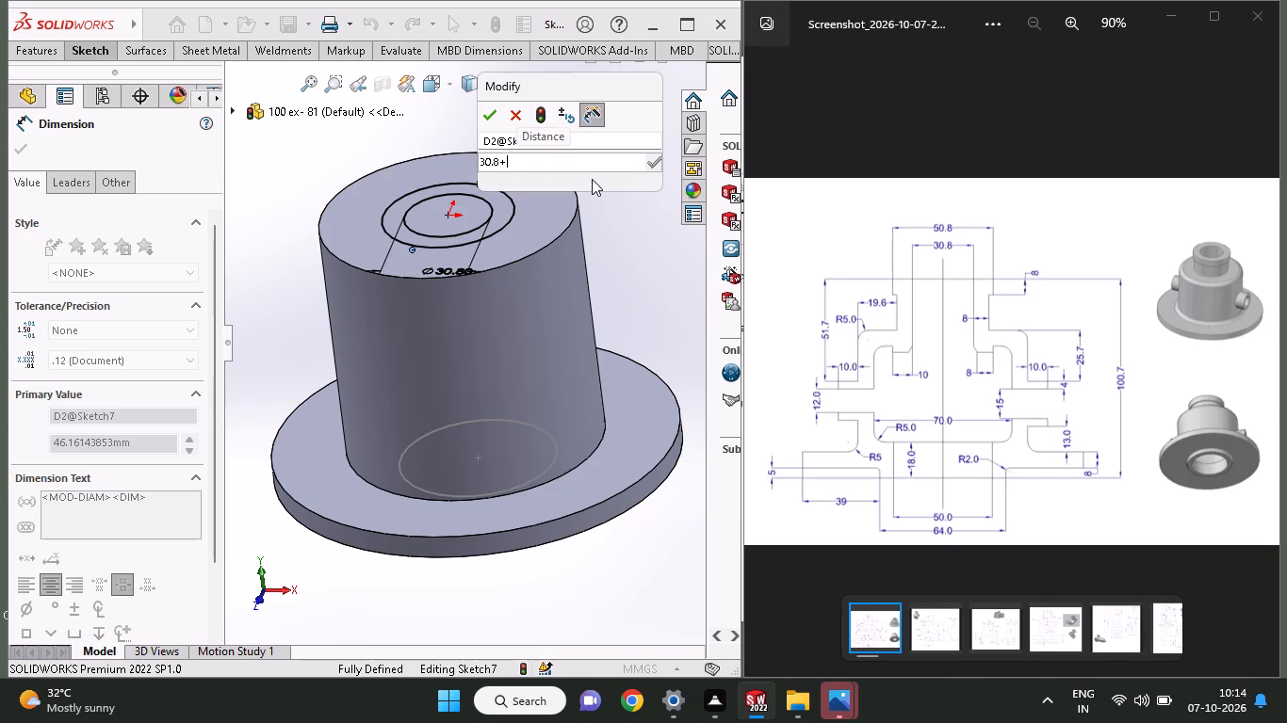
key(8)
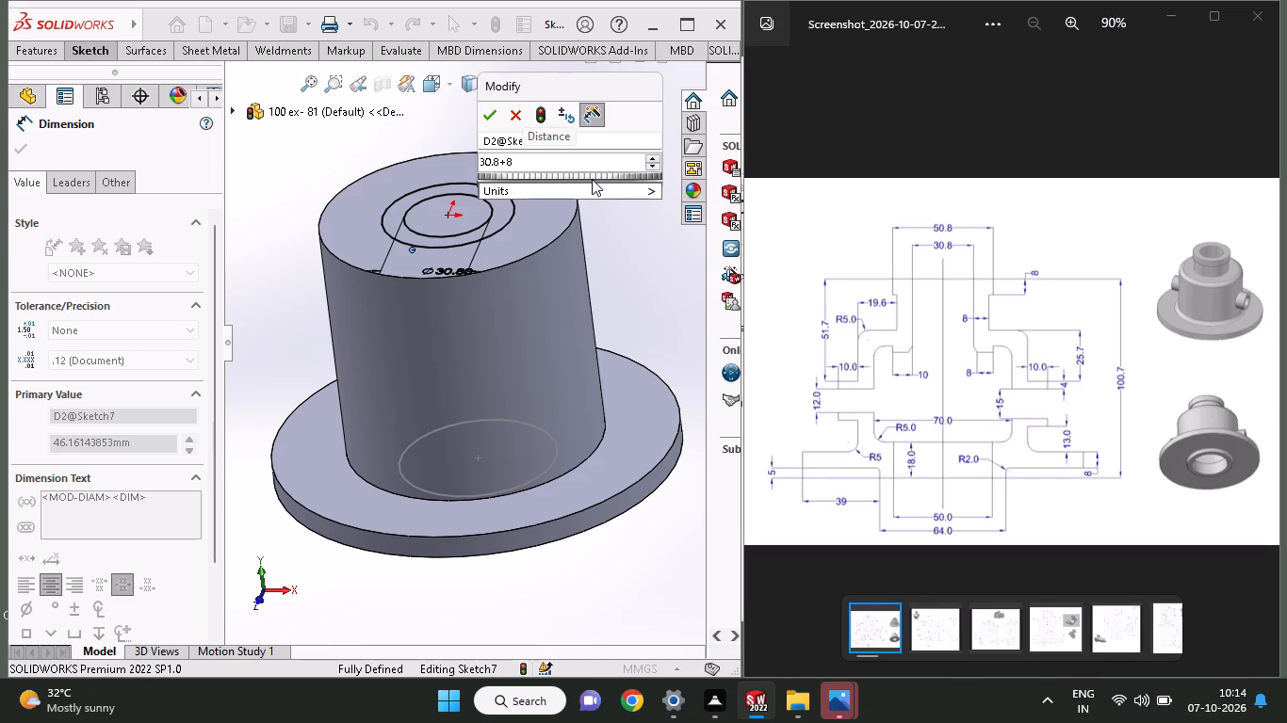
key(shift+plus)
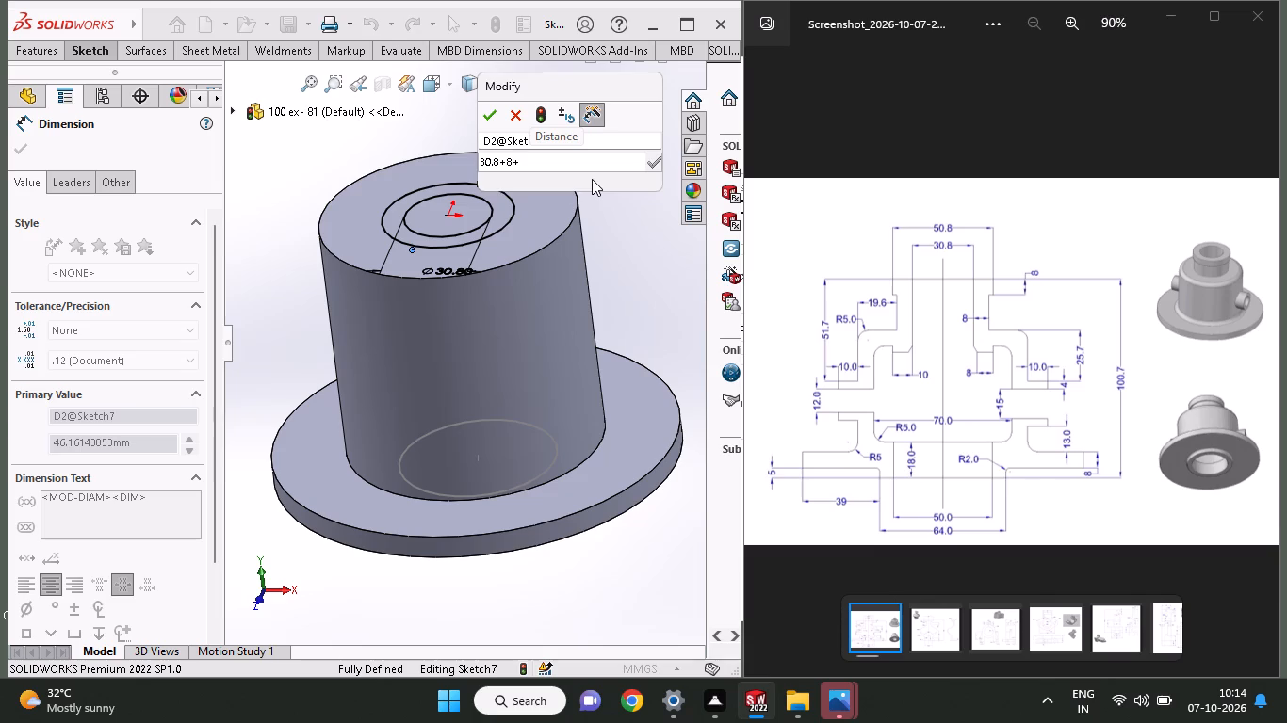
key(8)
key(Return)
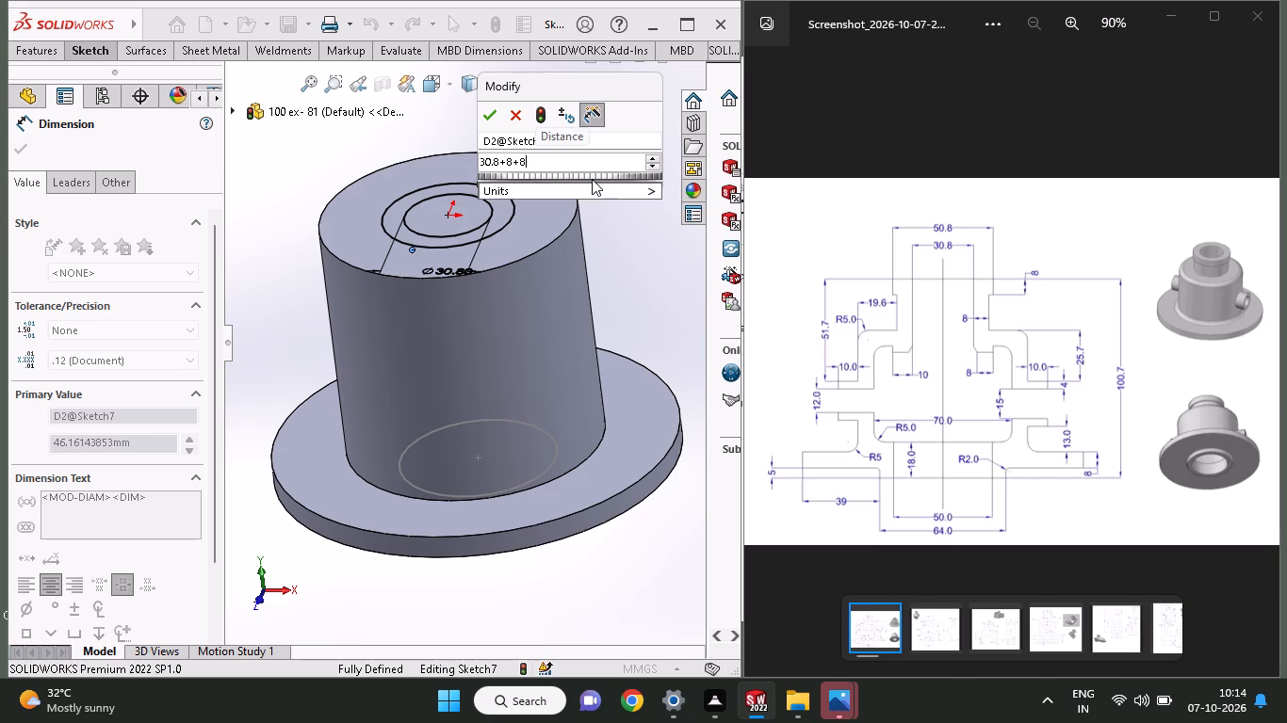
Draw a third origin-centred circle matching the cylinder's outer top edge, with a radius of 45 mm.
click(74, 42)
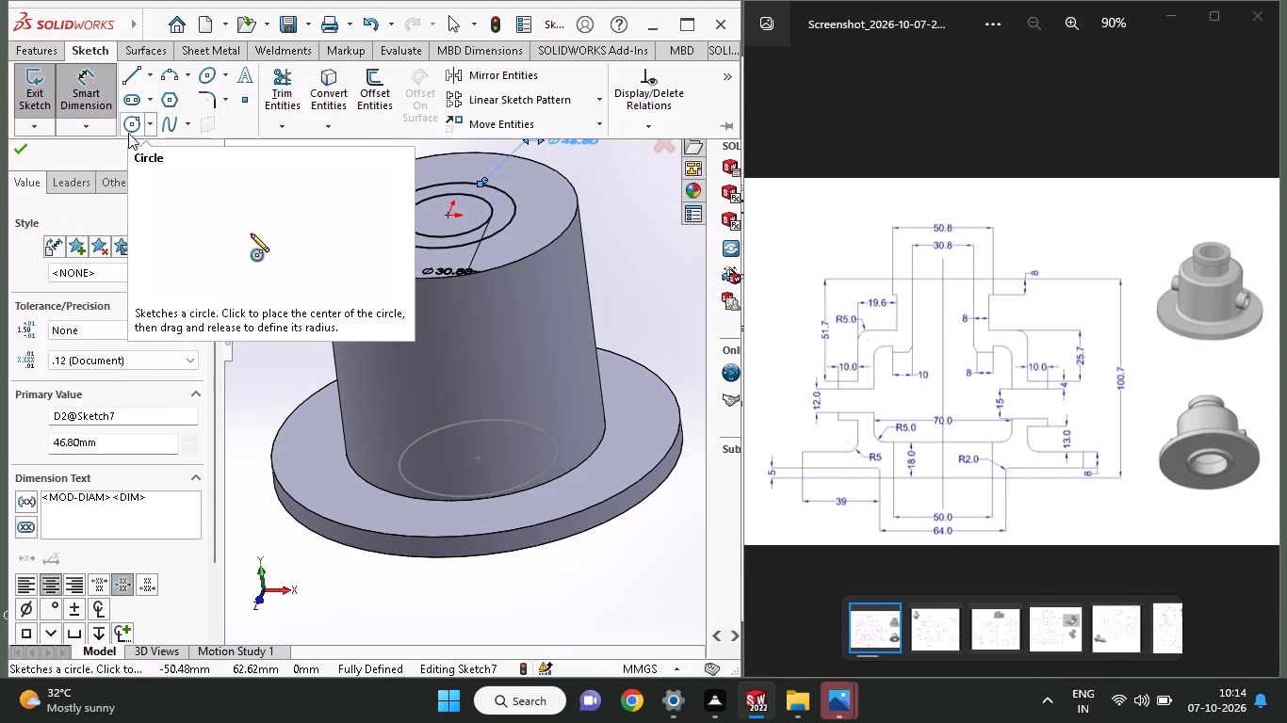
click(128, 131)
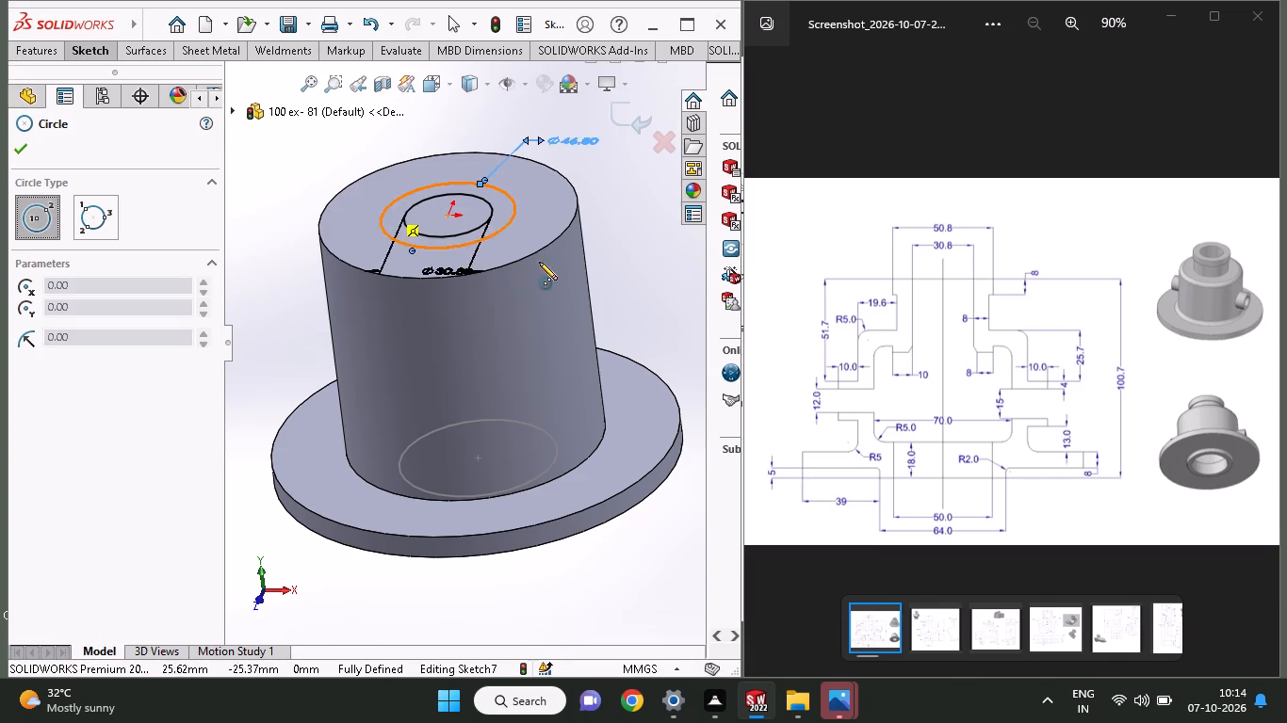
click(451, 216)
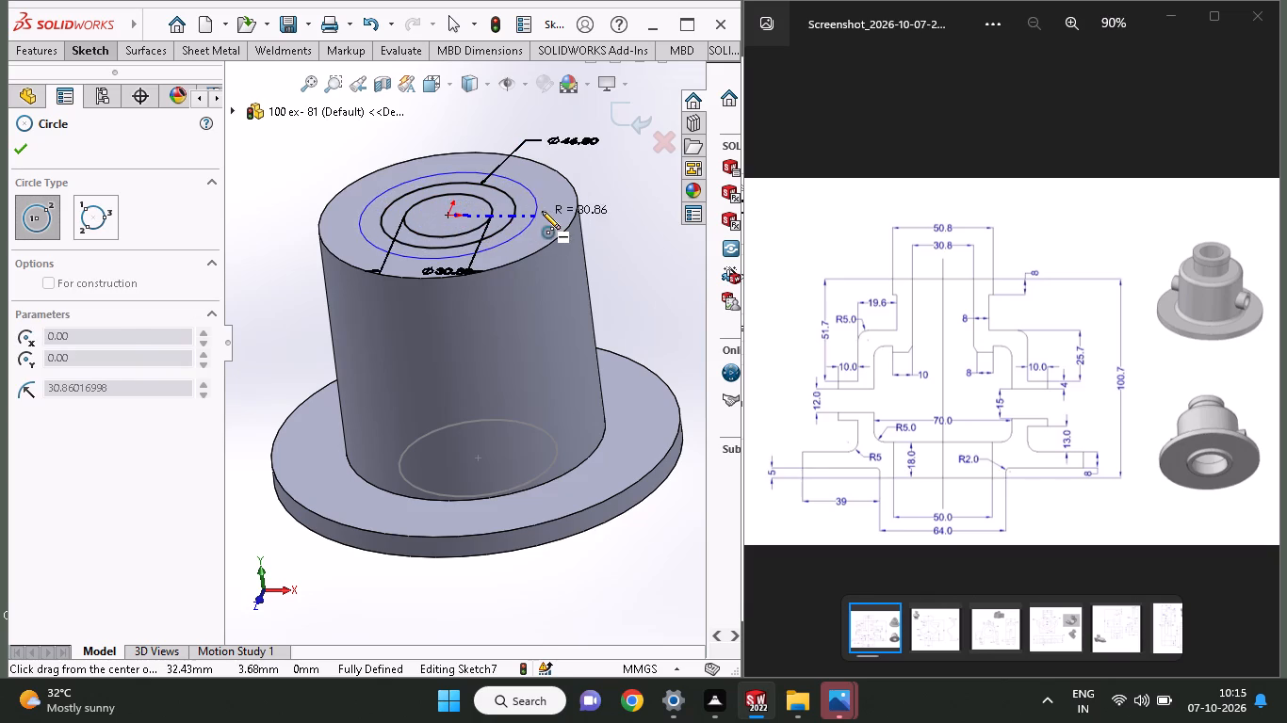
click(575, 205)
scroll(575, 205, up, 1)
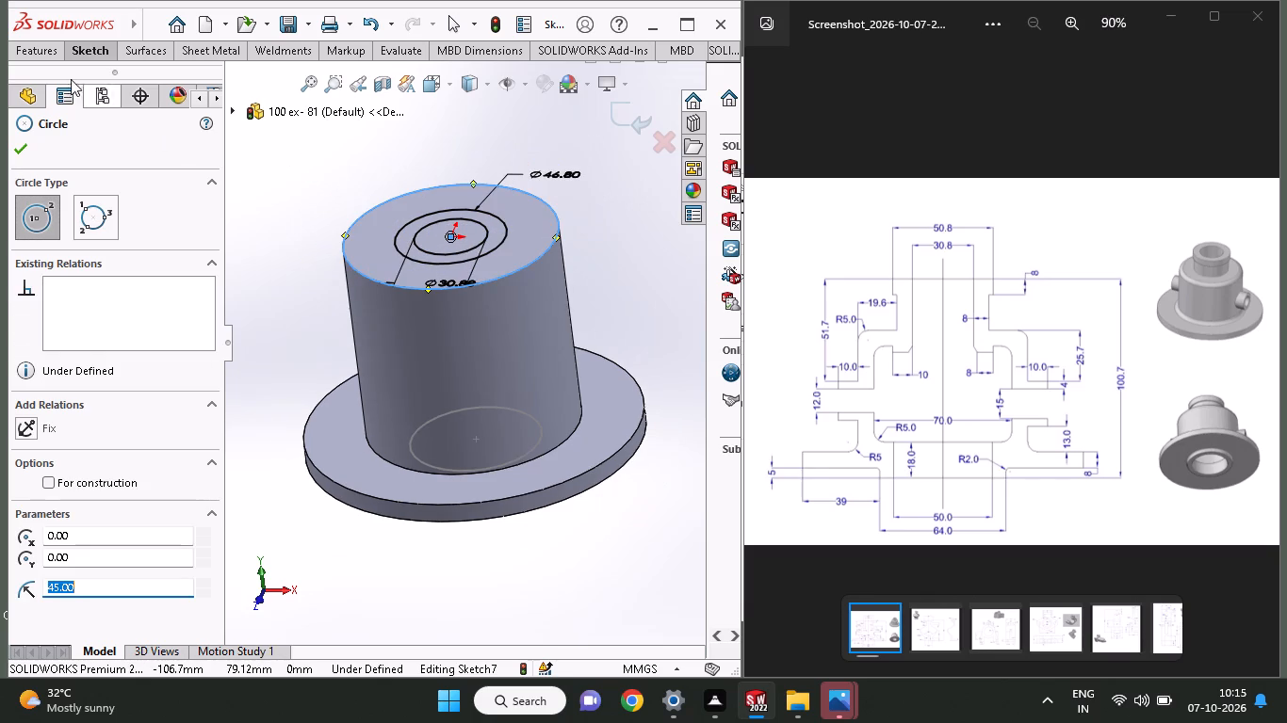
Cut-extrude the ring between the 46.8 mm circle and the cylinder's outer edge to a blind depth of 51.7/2 mm.
click(41, 56)
click(297, 118)
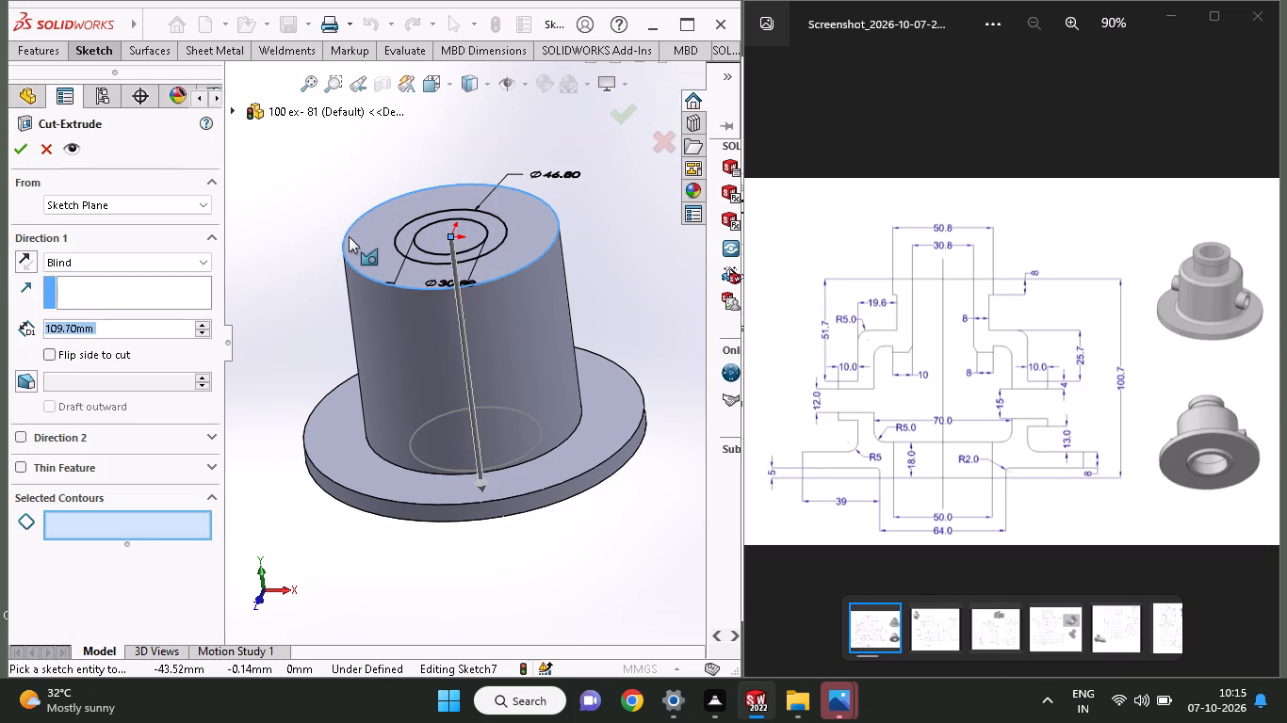
click(369, 255)
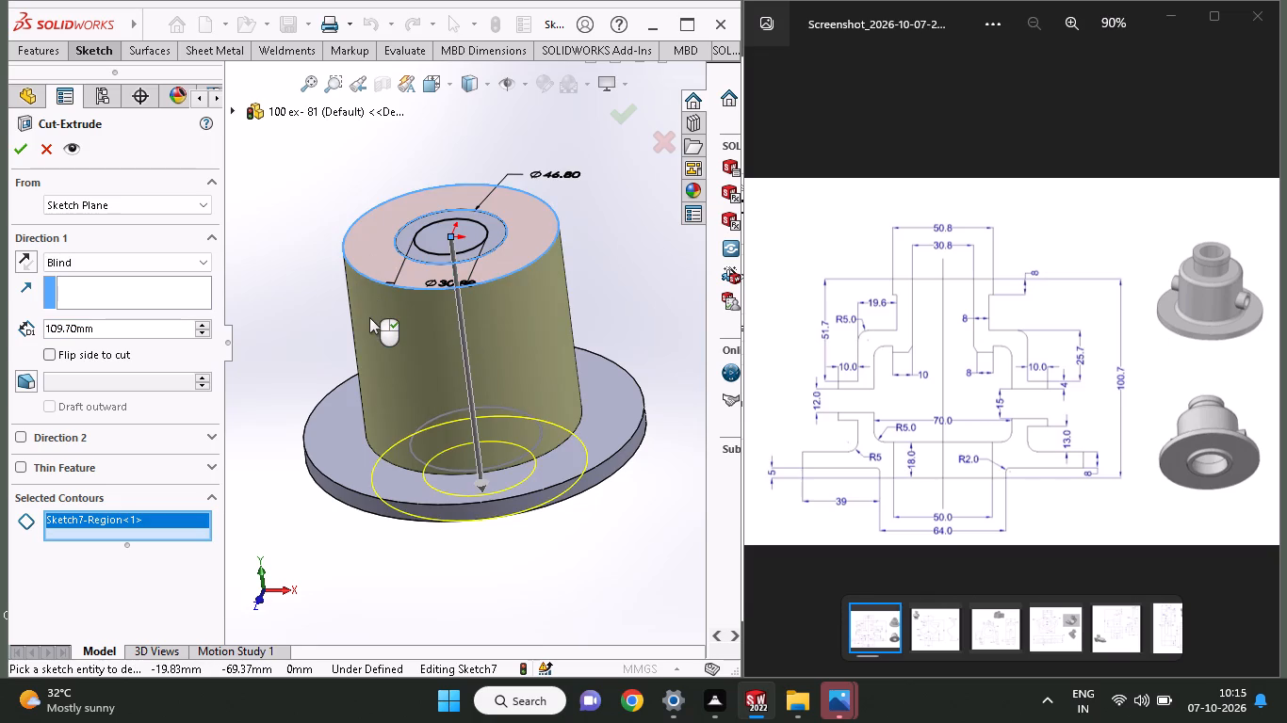
drag(482, 490, 467, 297)
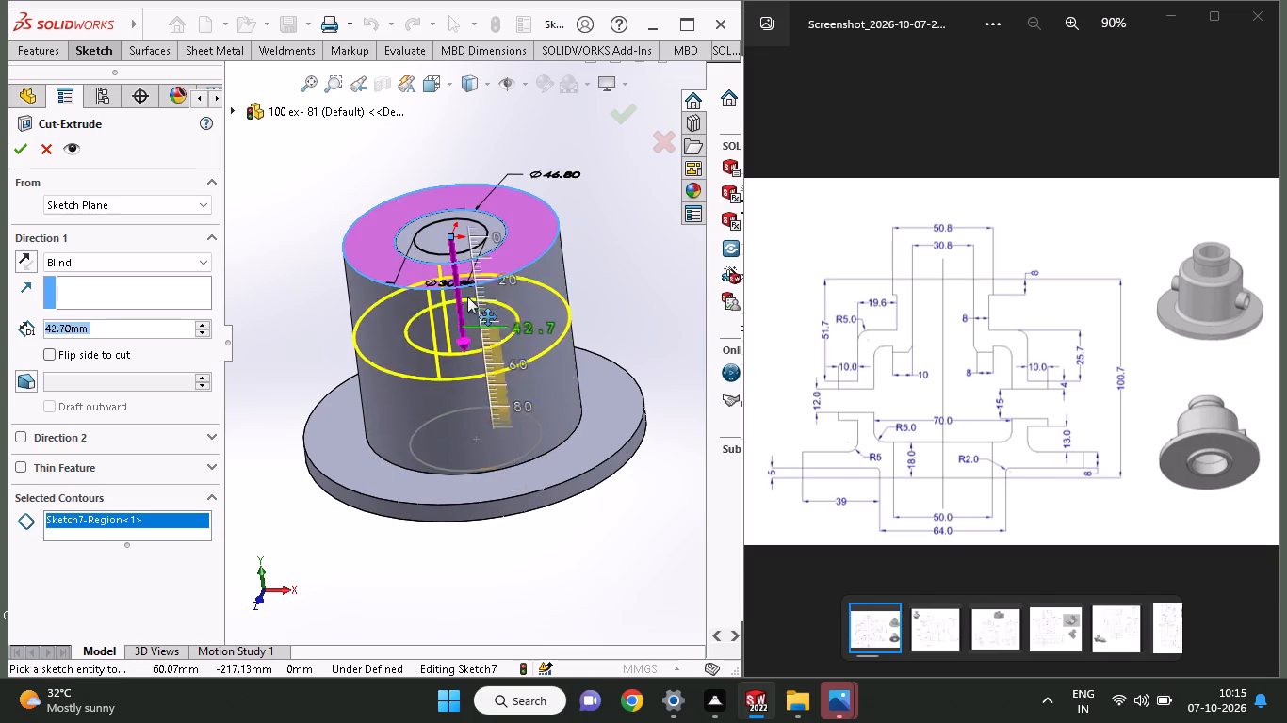
drag(467, 297, 468, 334)
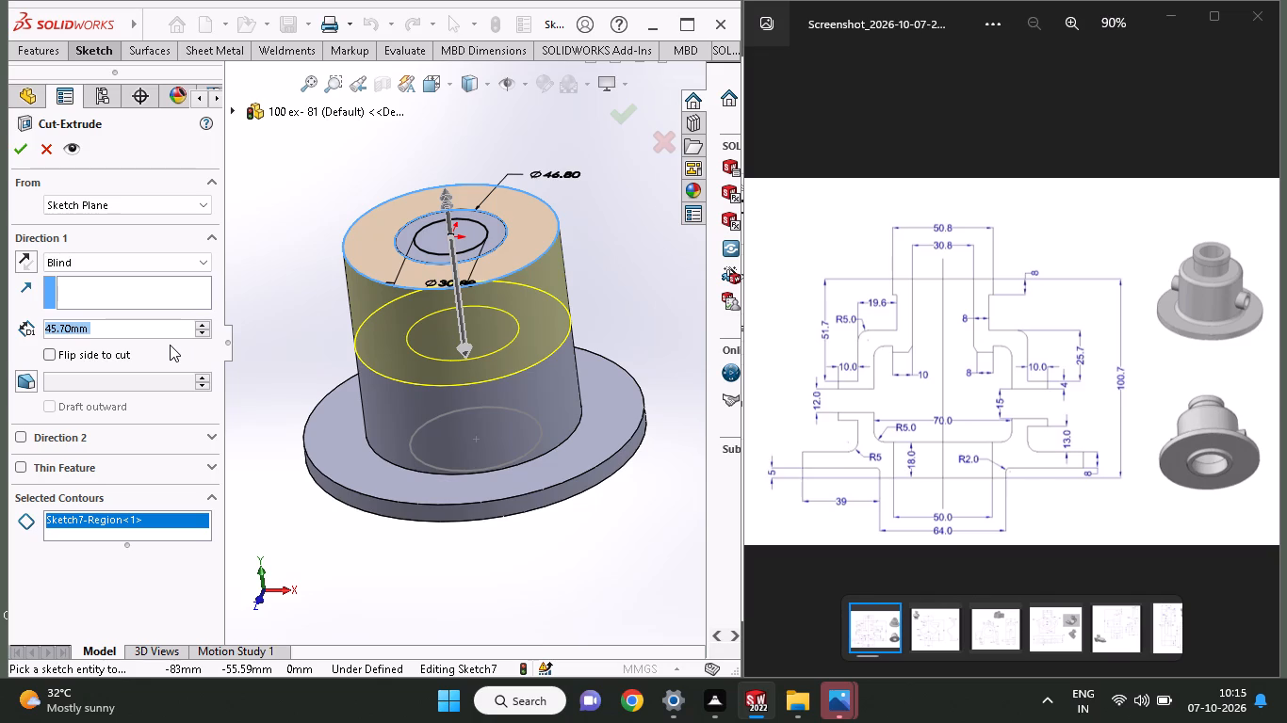
text(51.7/2)
key(Return)
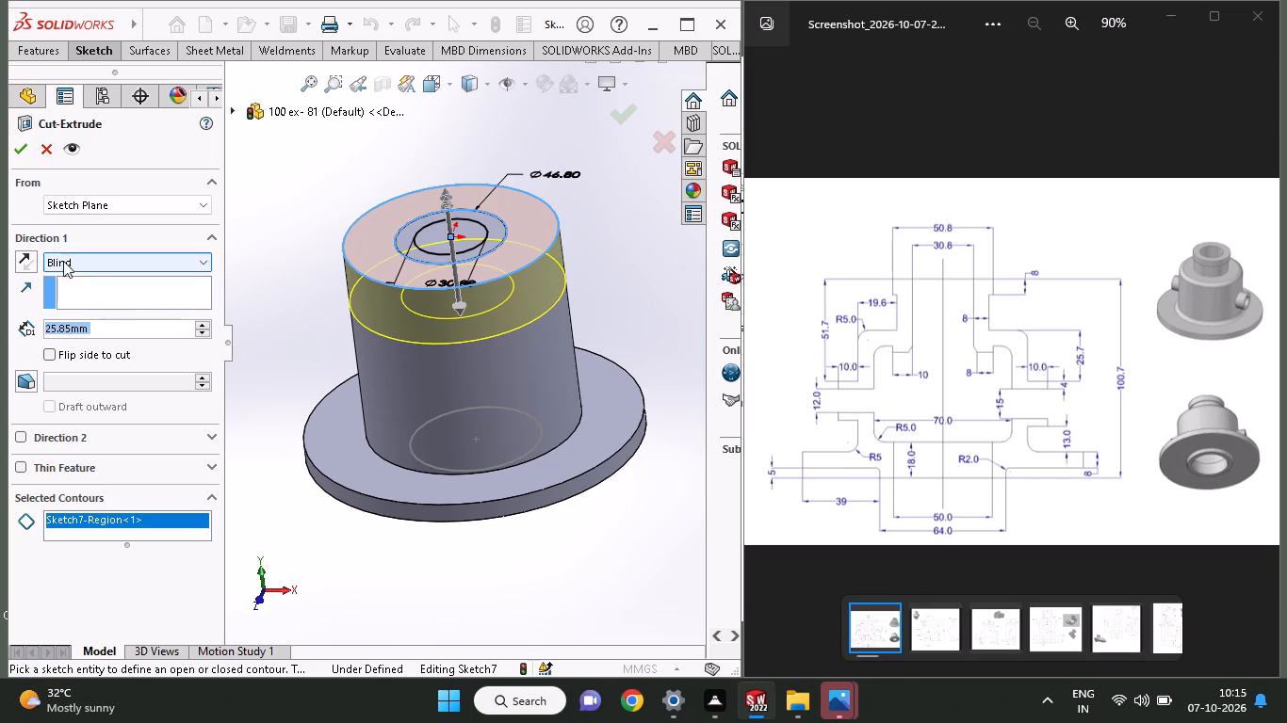
click(23, 148)
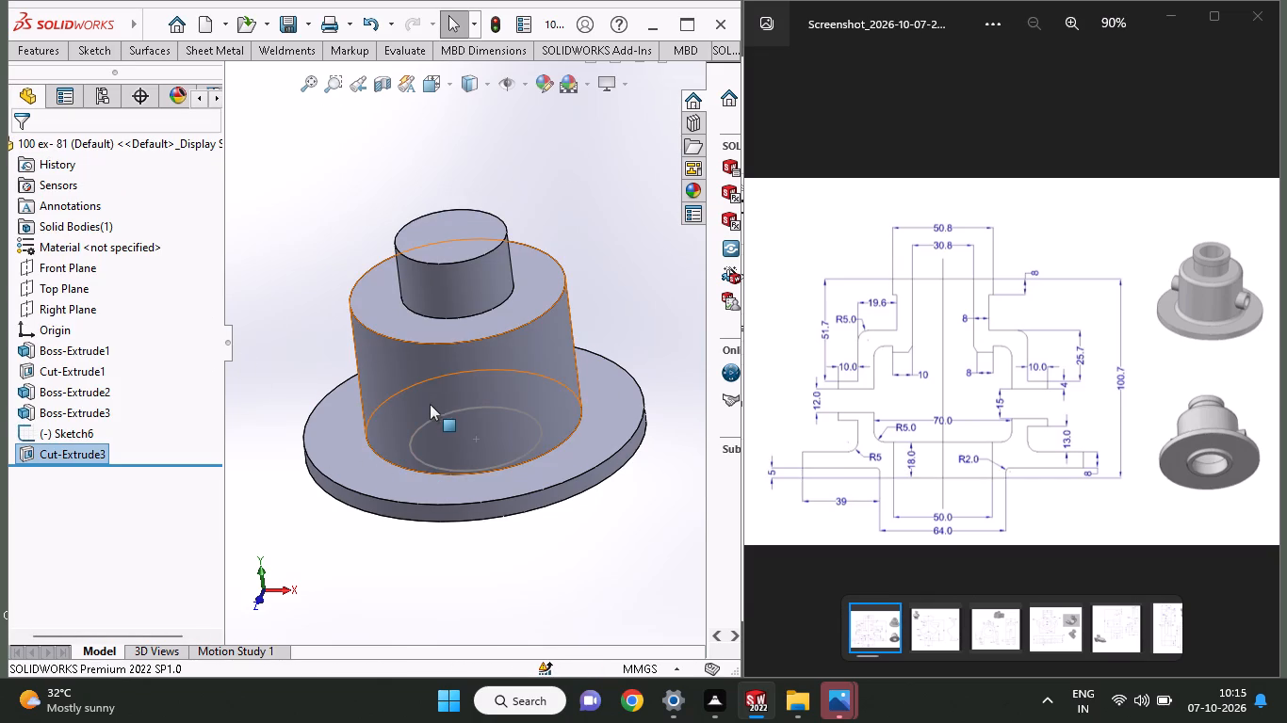
Start a sketch on the neck's top face and draw an origin-centred circle matching its edge, with a 23.4 mm radius.
middle_drag(430, 404, 471, 359)
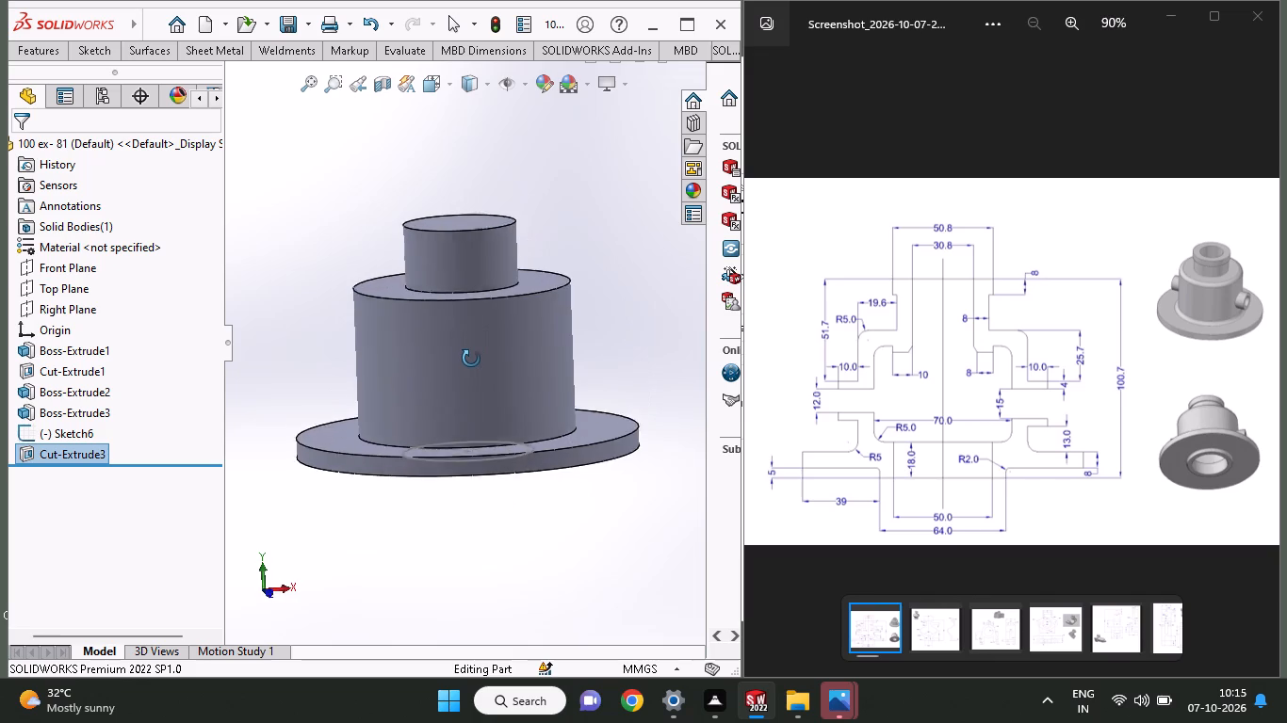
middle_drag(471, 359, 472, 166)
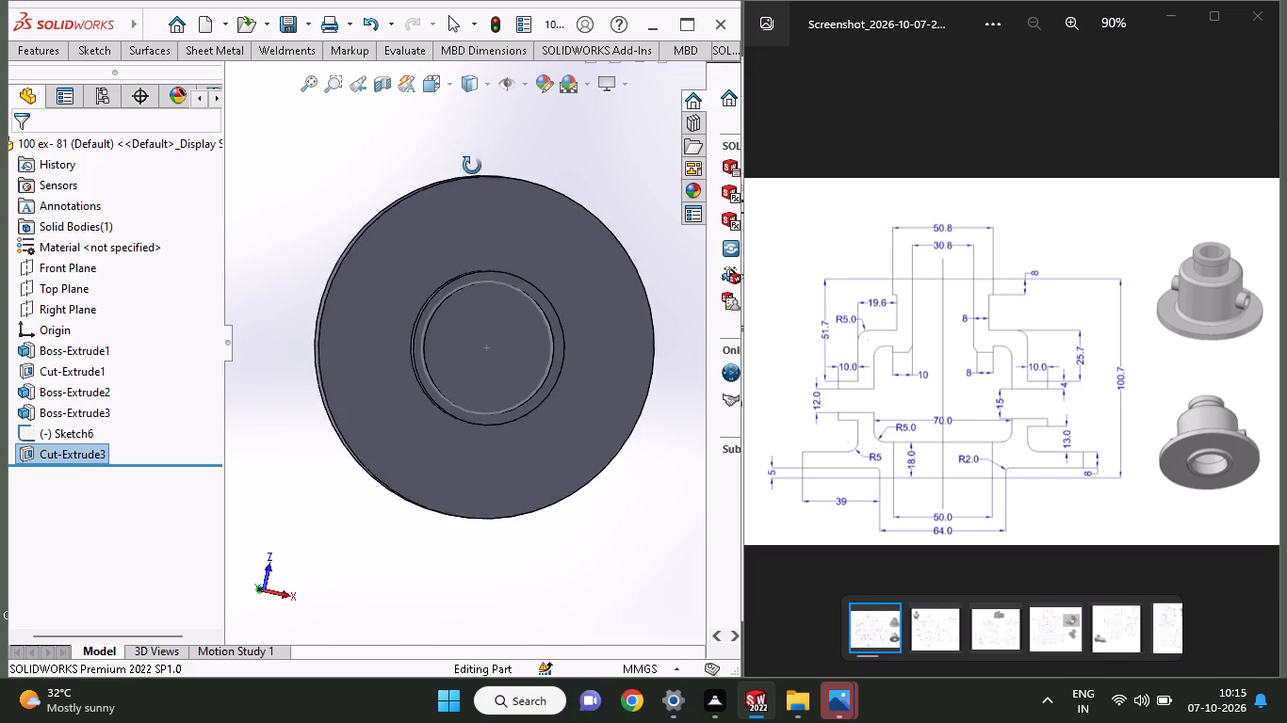
middle_drag(472, 166, 448, 544)
middle_drag(448, 544, 435, 465)
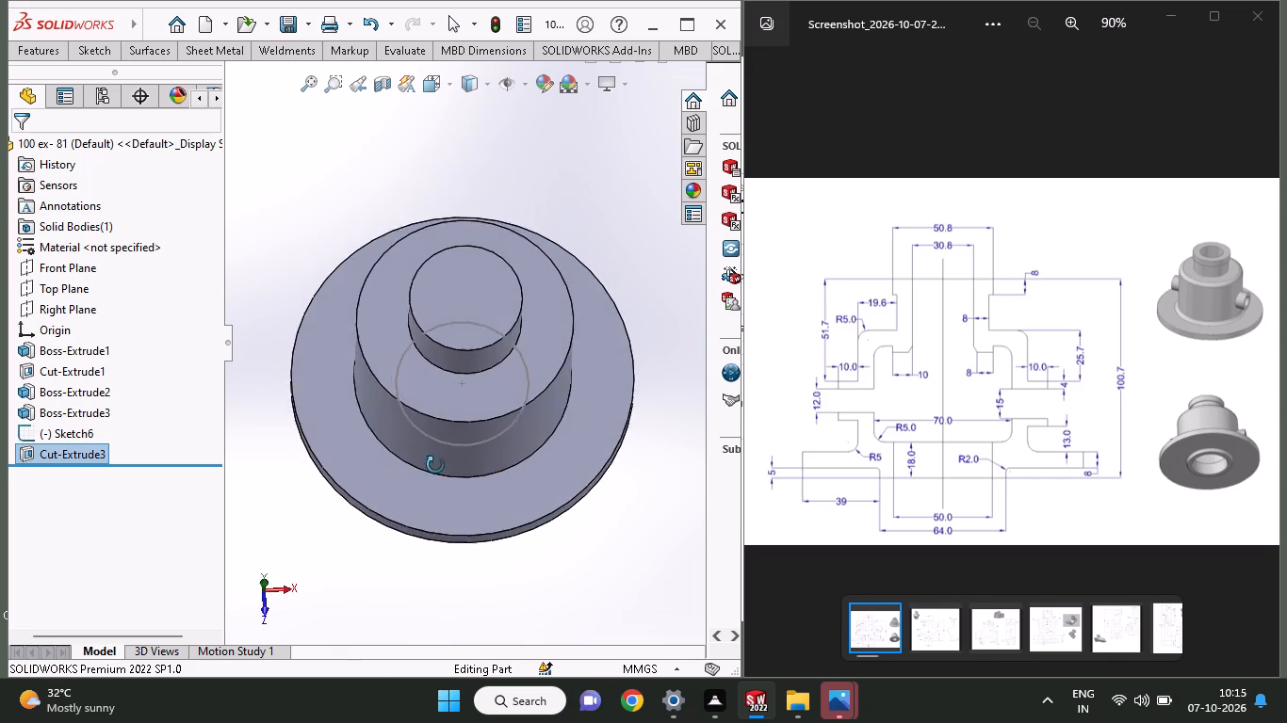
middle_drag(435, 465, 433, 464)
click(463, 282)
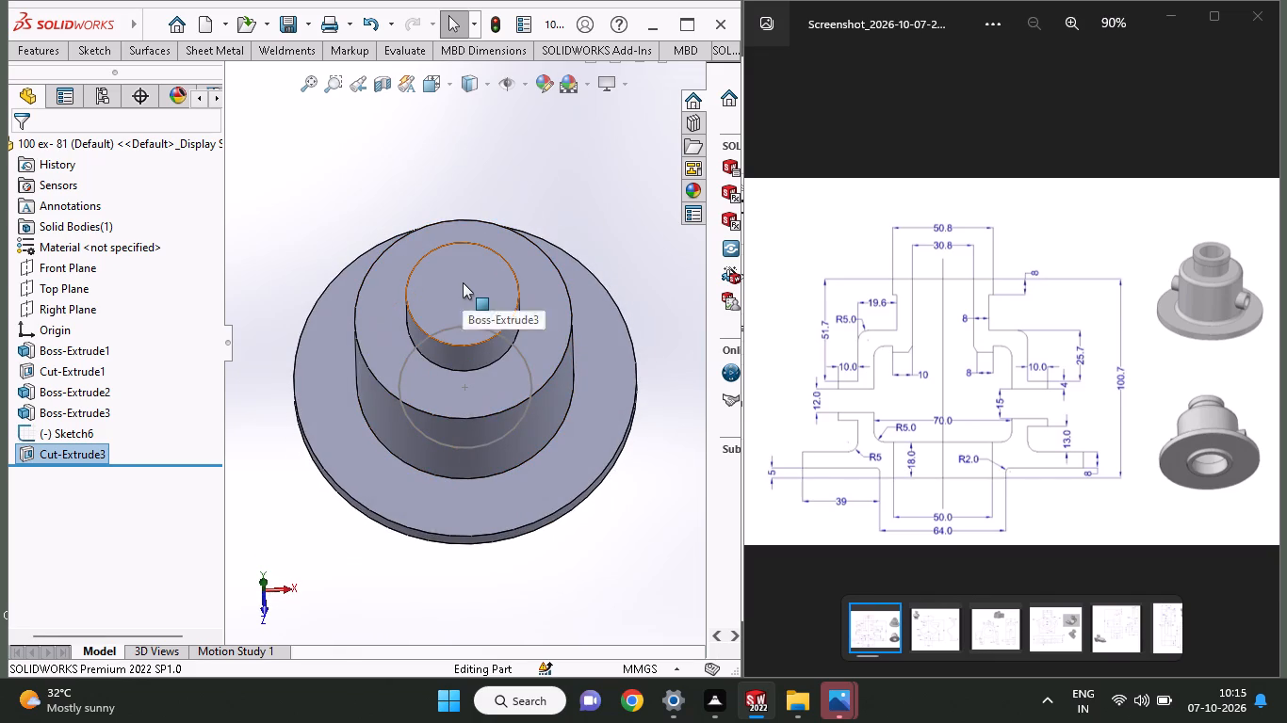
click(548, 233)
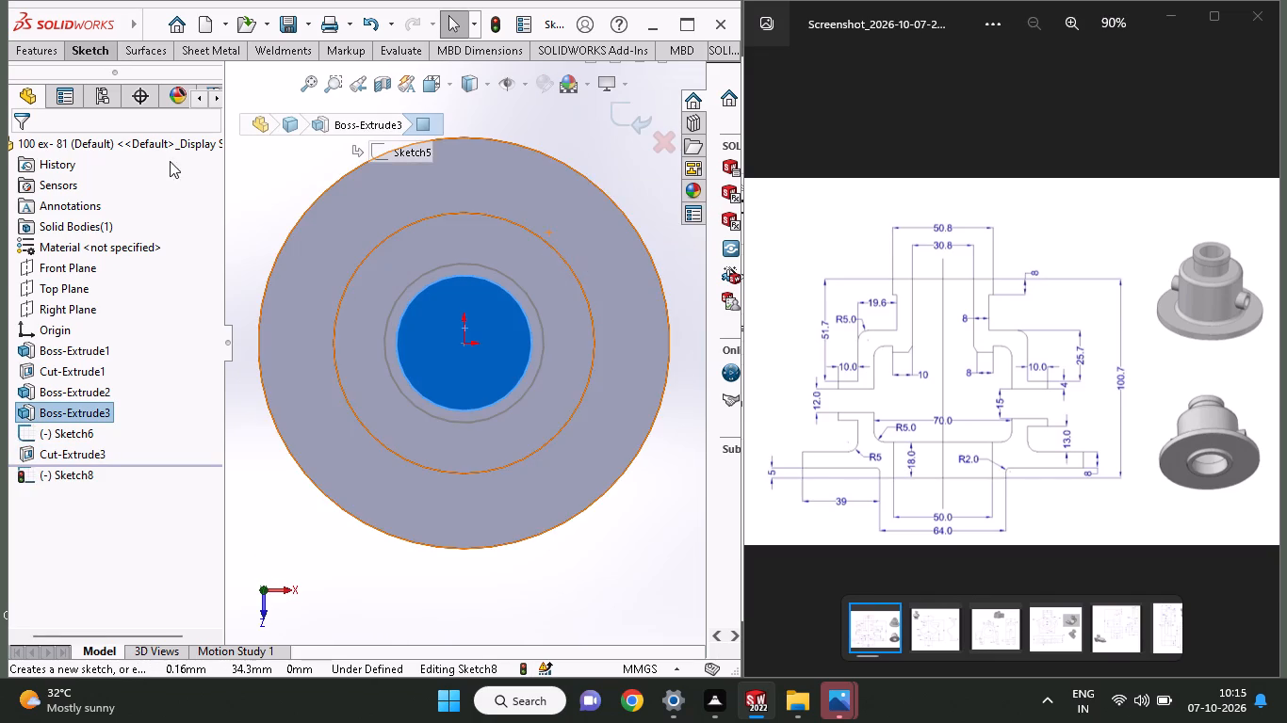
click(69, 45)
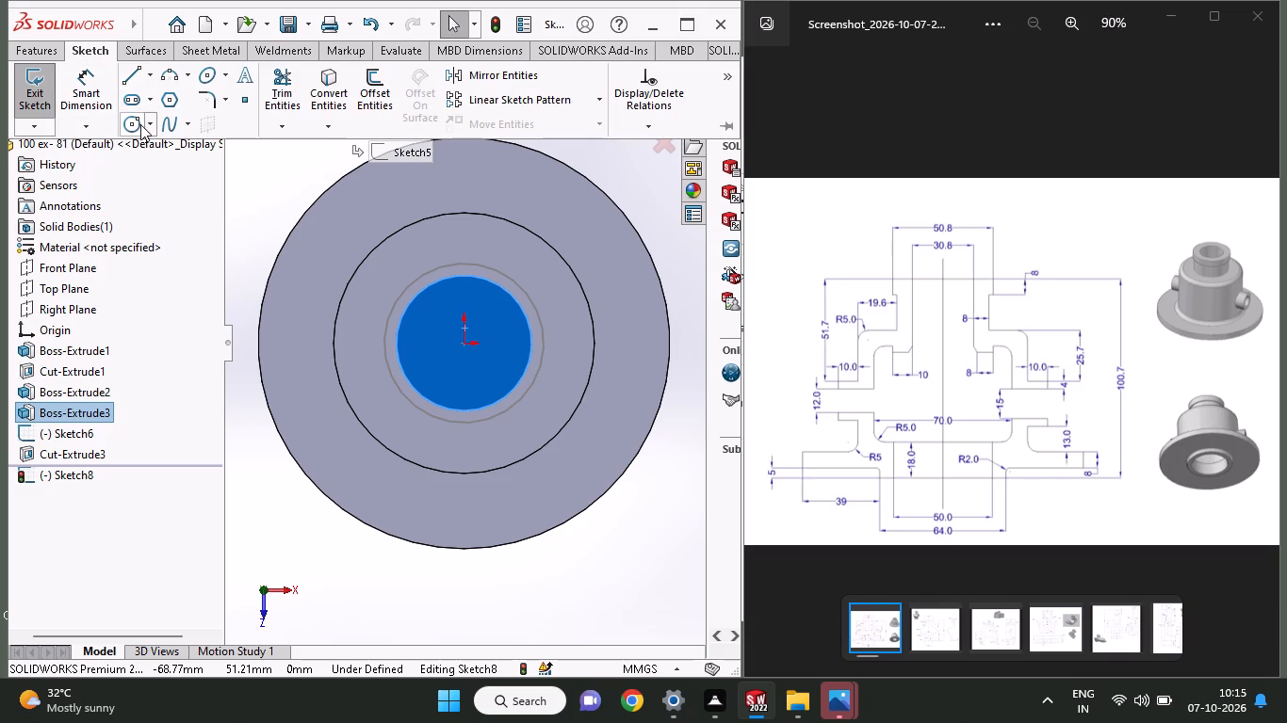
click(140, 124)
click(464, 344)
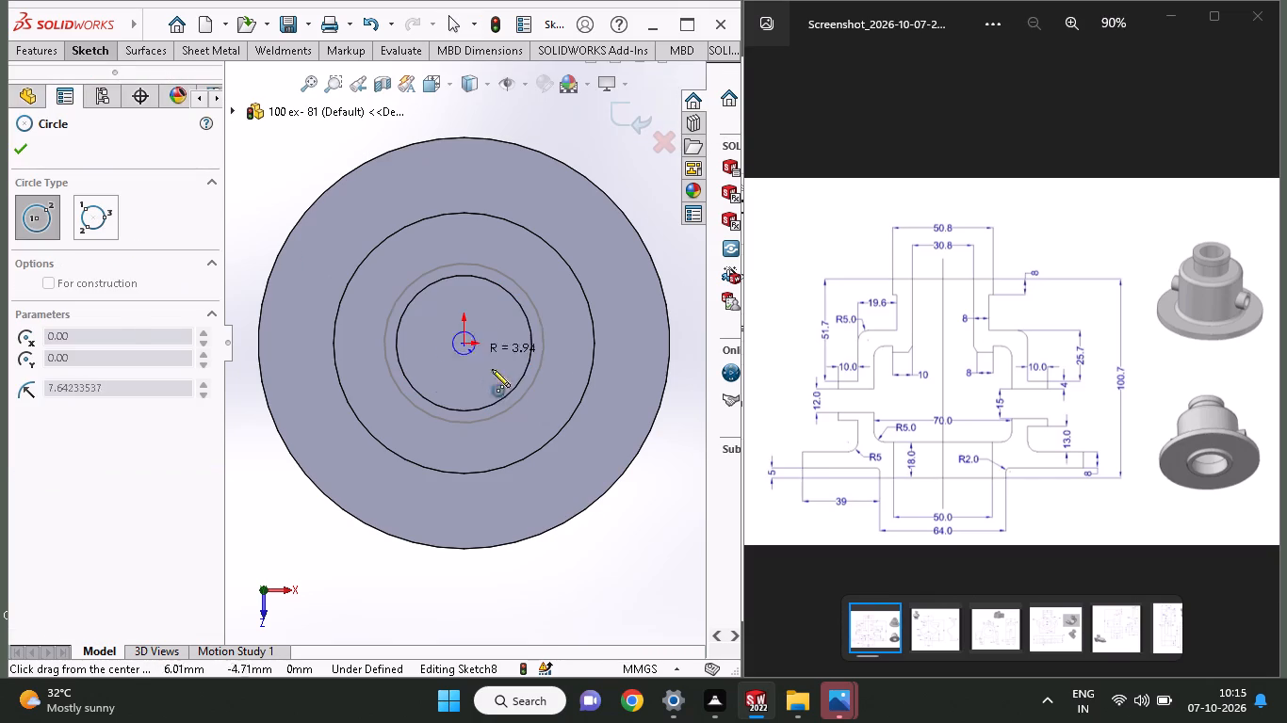
click(508, 390)
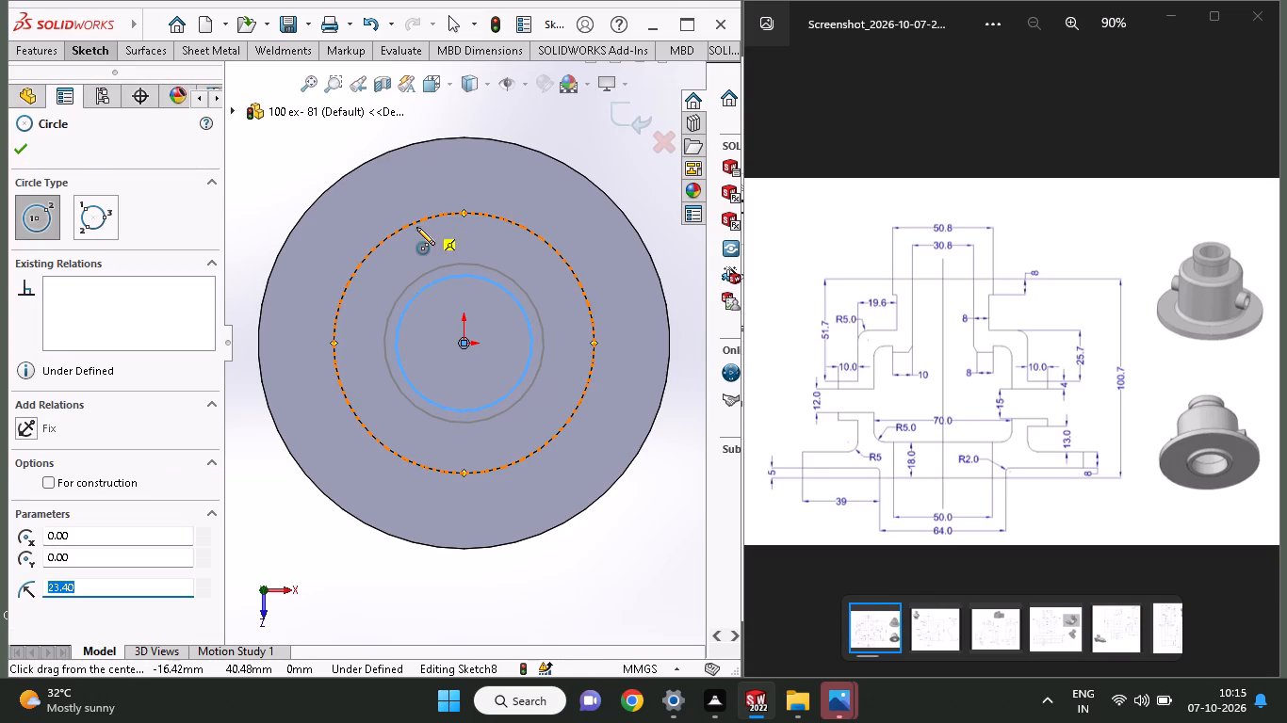
Cut-extrude the neck's full top-face circle to a blind depth of 8 mm.
click(38, 55)
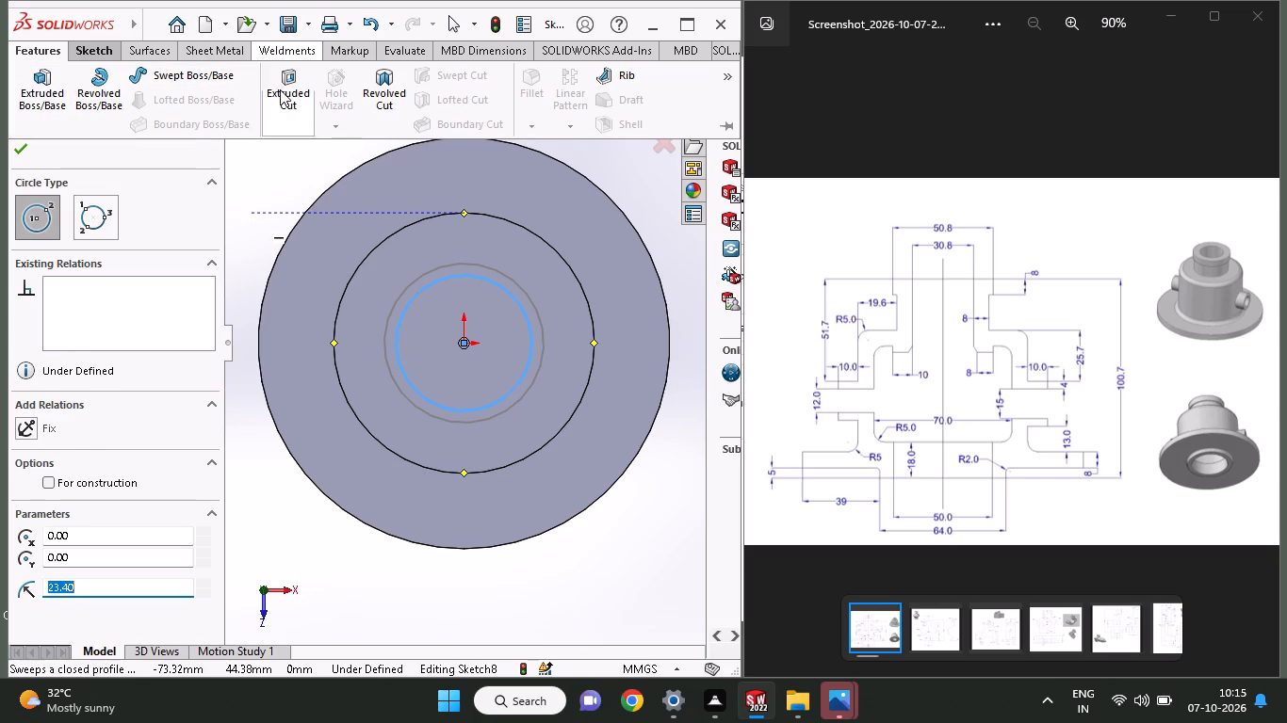
click(280, 89)
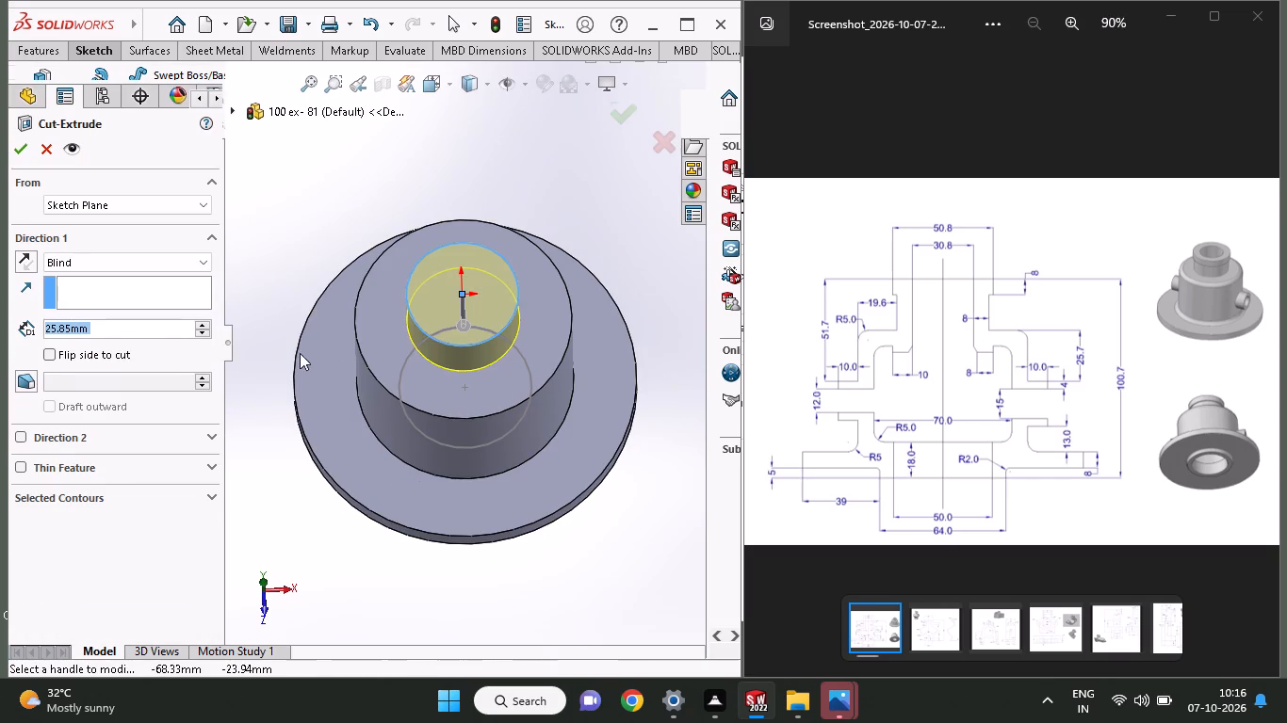
key(8)
key(Return)
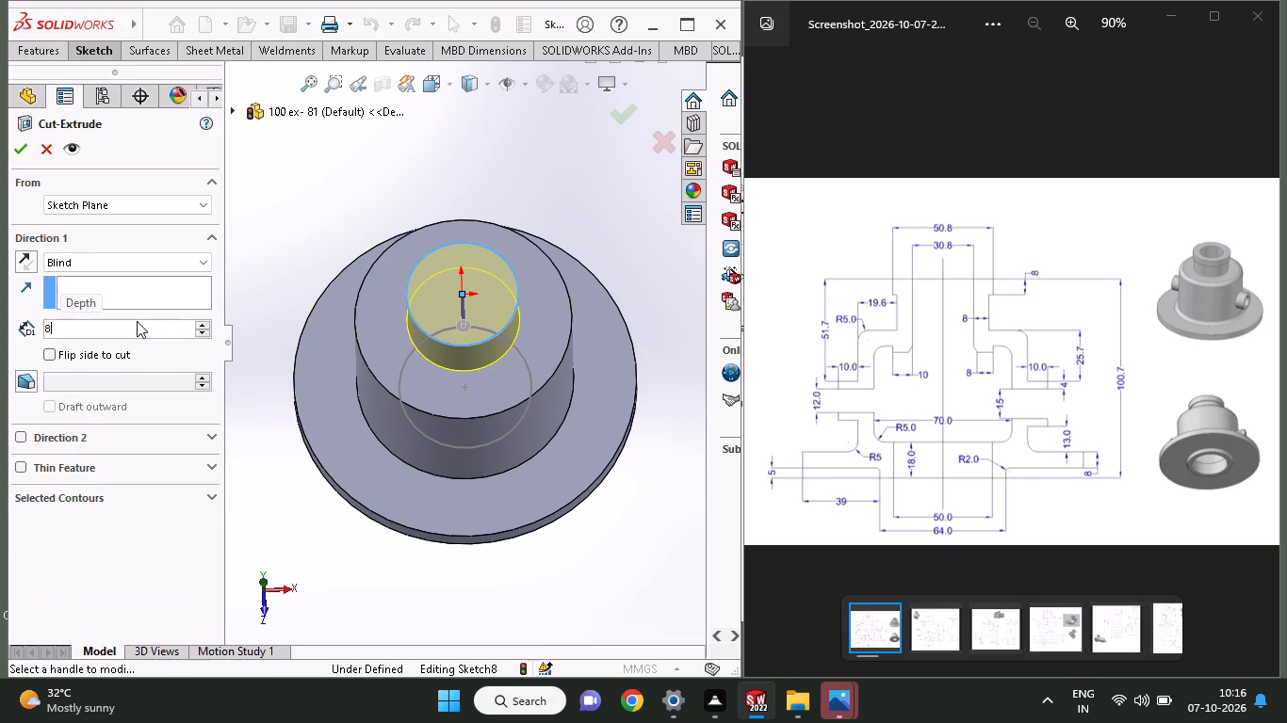
click(18, 153)
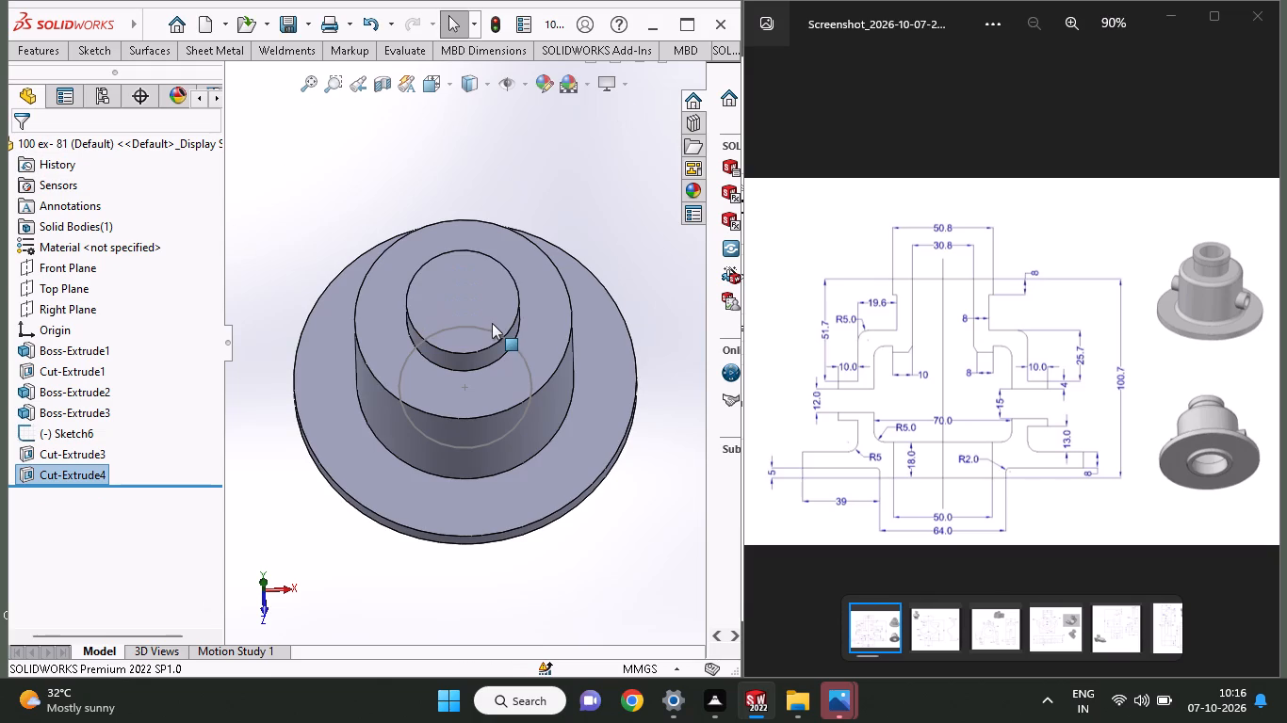
Start a sketch on the neck's top face and draw an origin-centred circle dimensioned to a 50.8 mm diameter.
middle_drag(492, 323, 492, 273)
click(452, 285)
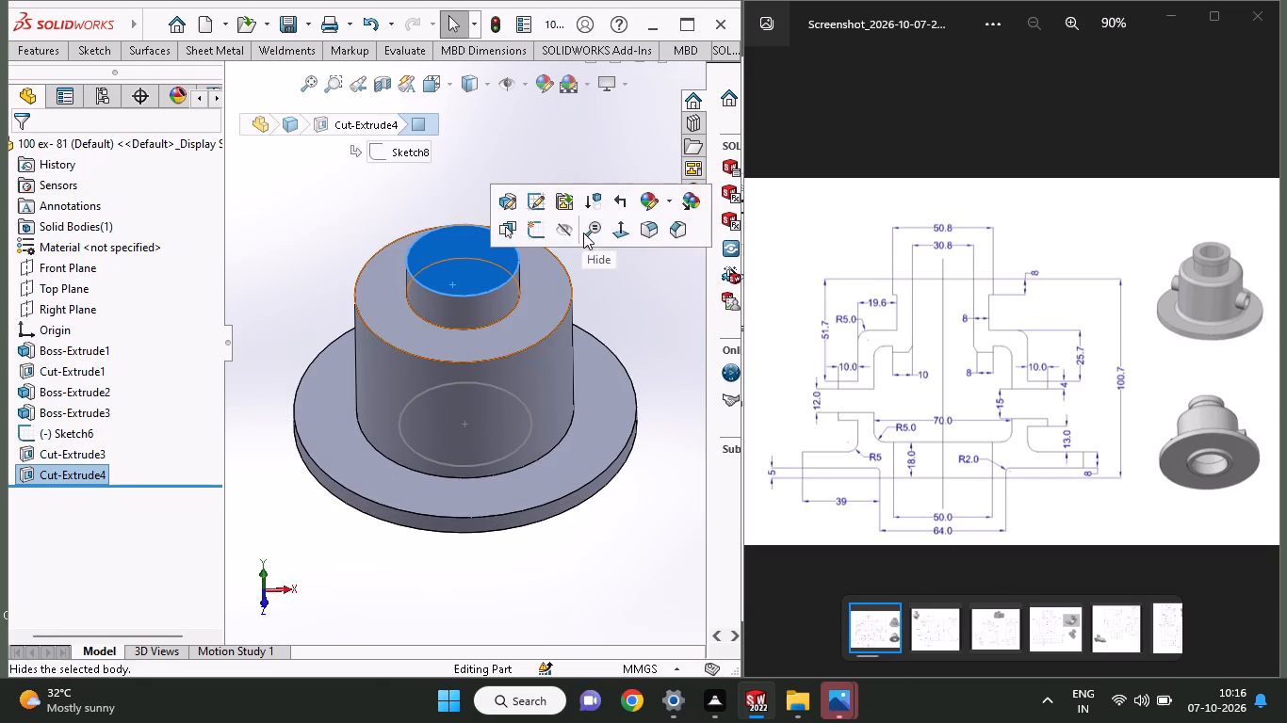
click(537, 238)
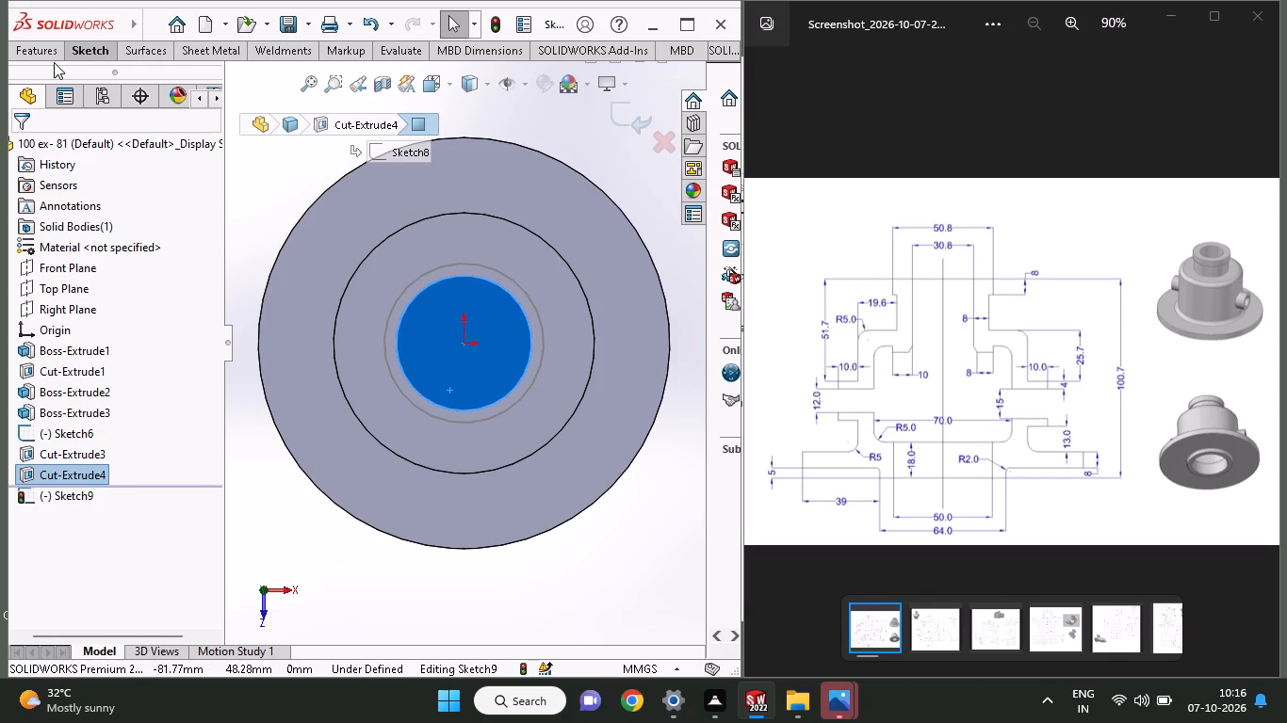
click(77, 53)
click(128, 130)
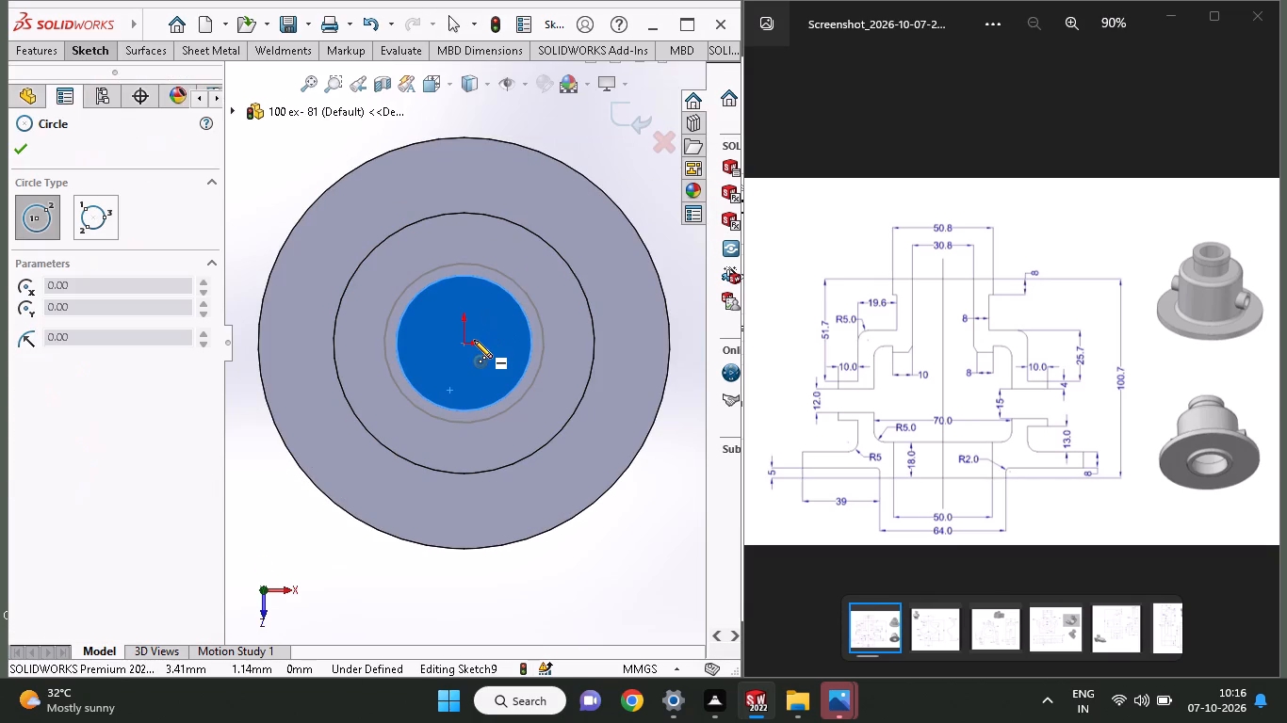
click(461, 344)
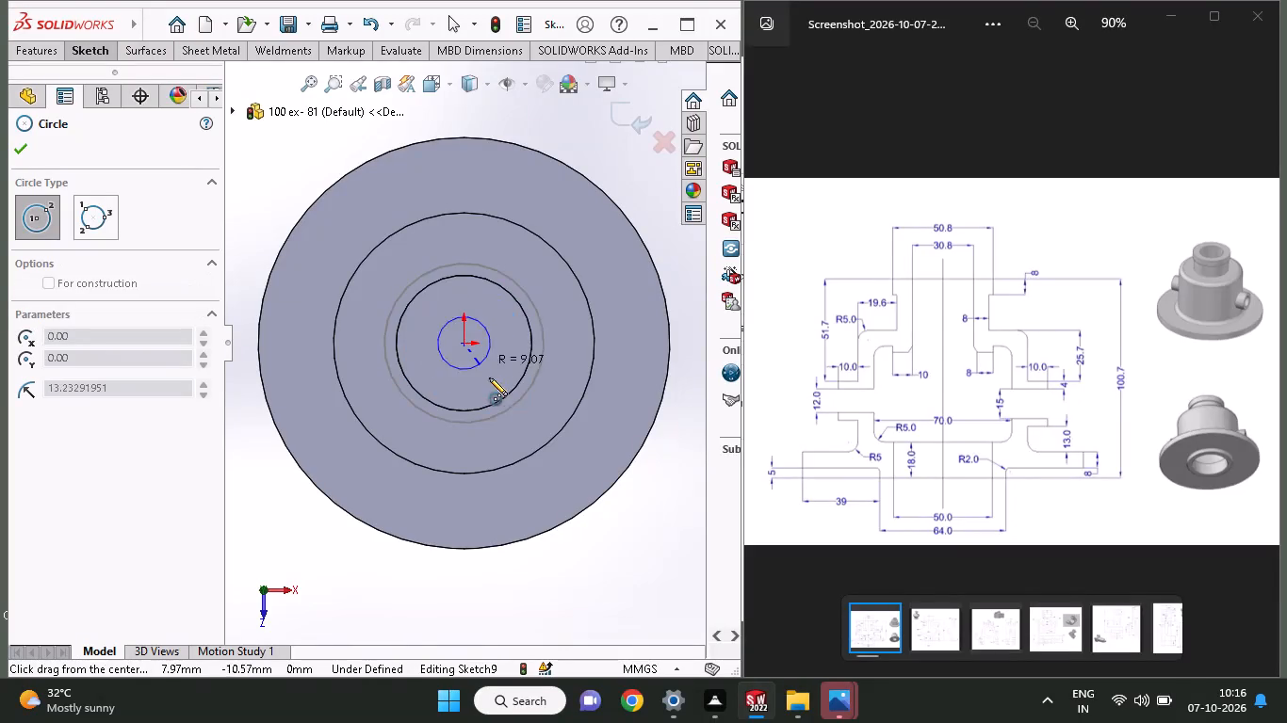
click(505, 427)
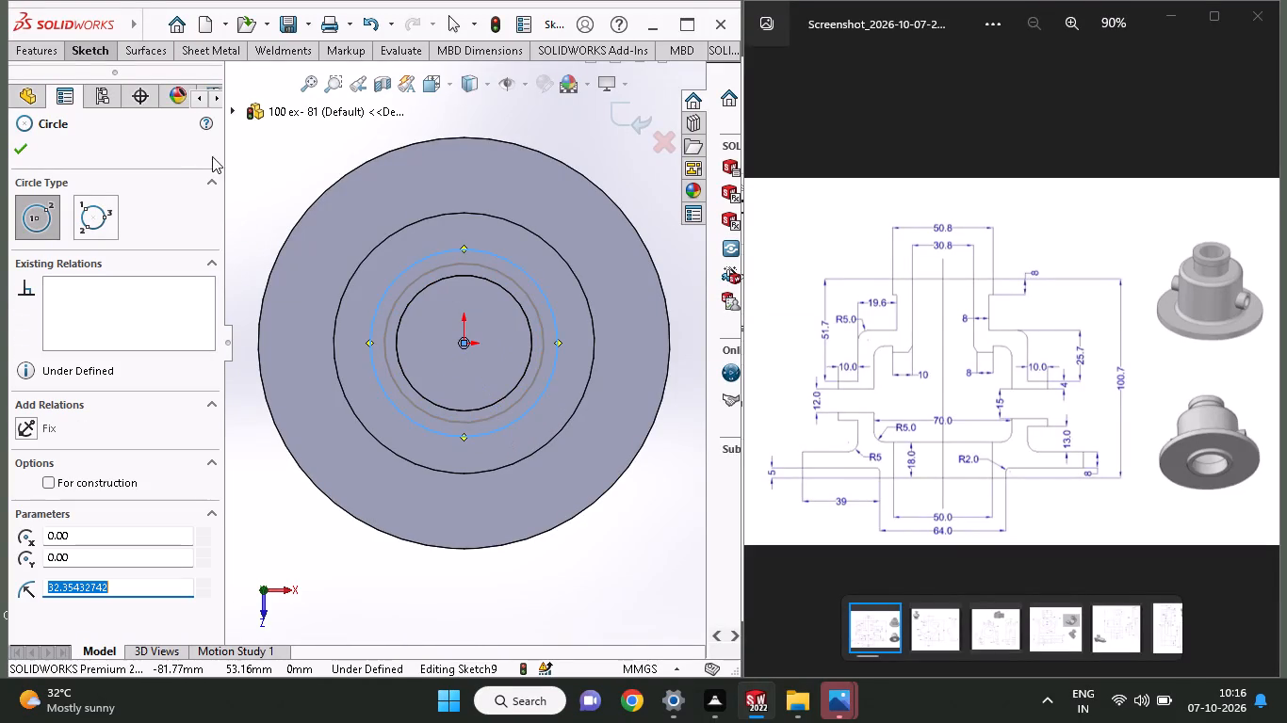
click(97, 44)
click(100, 92)
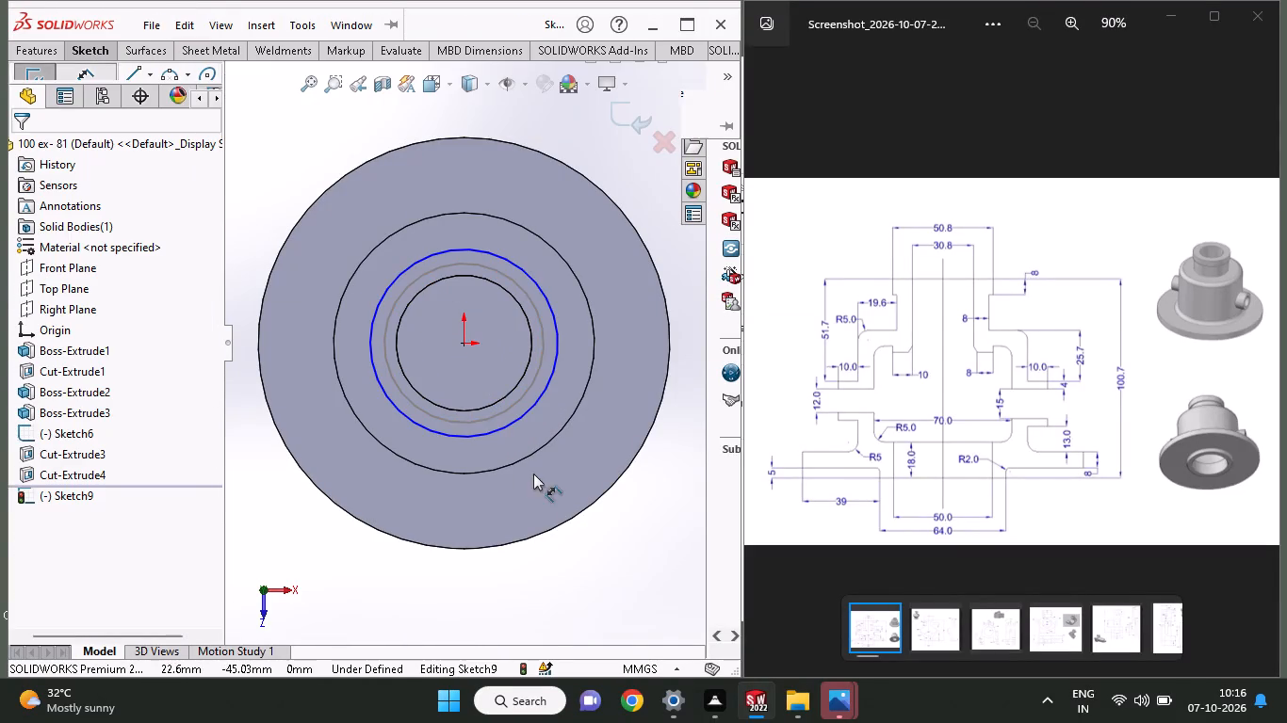
click(517, 420)
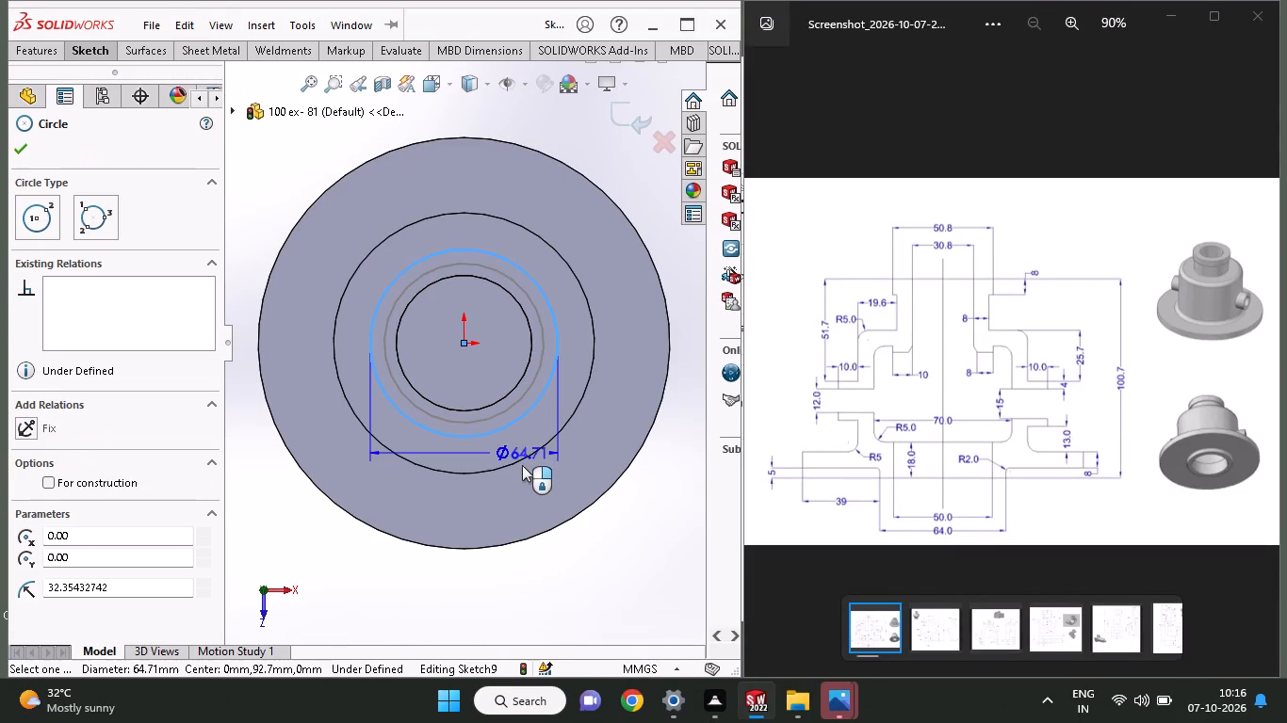
click(522, 470)
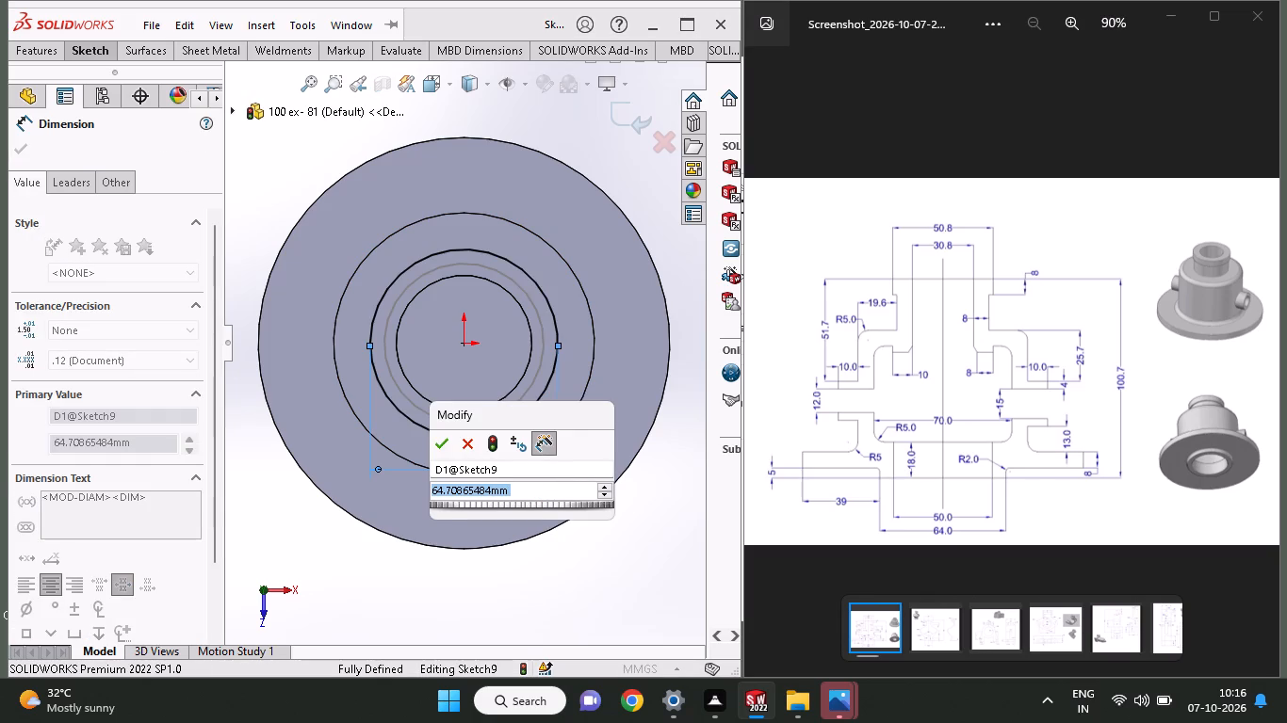
key(5)
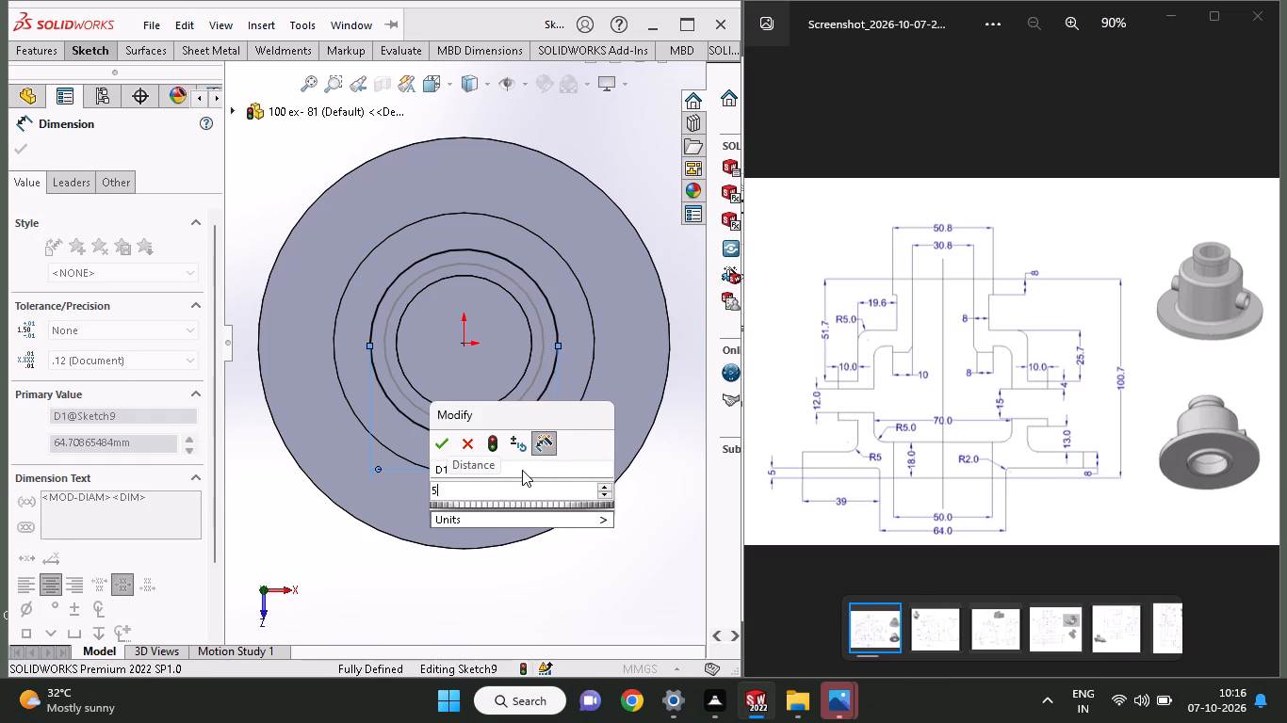
text(0.8)
key(Return)
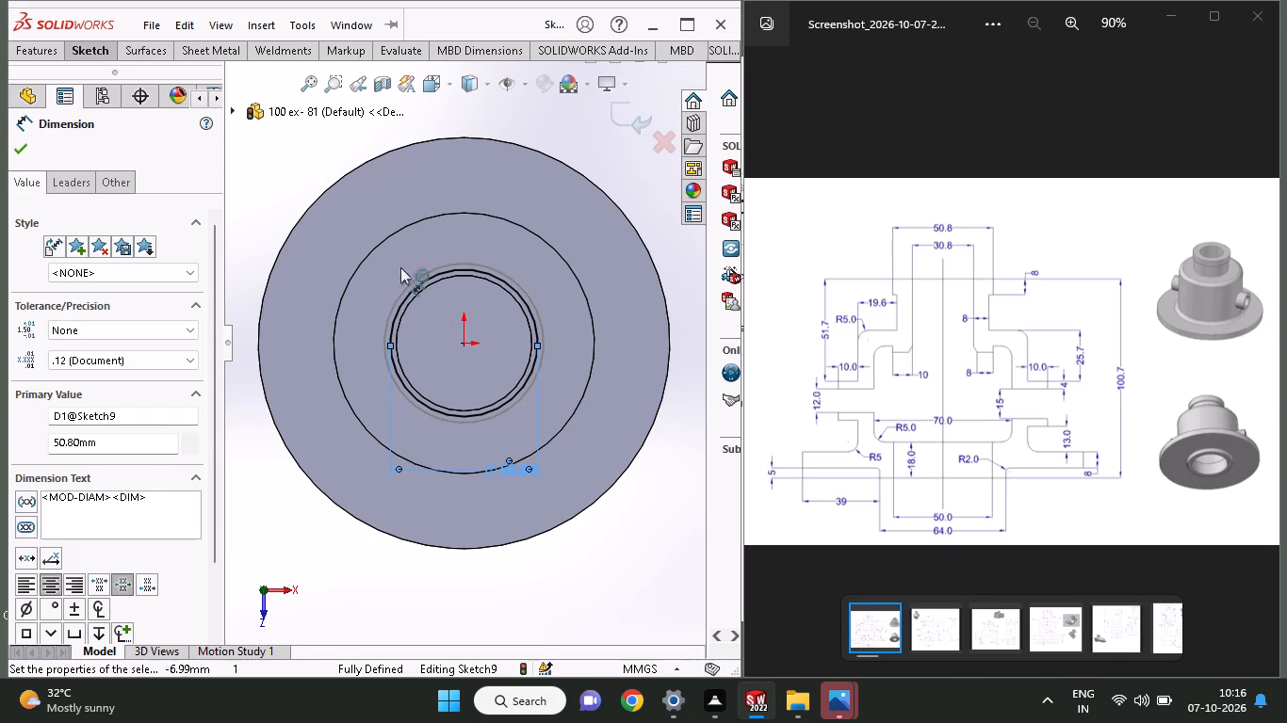
Add a concentric inner circle at the origin to the same sketch and dimension its diameter to 30.8 mm.
click(85, 47)
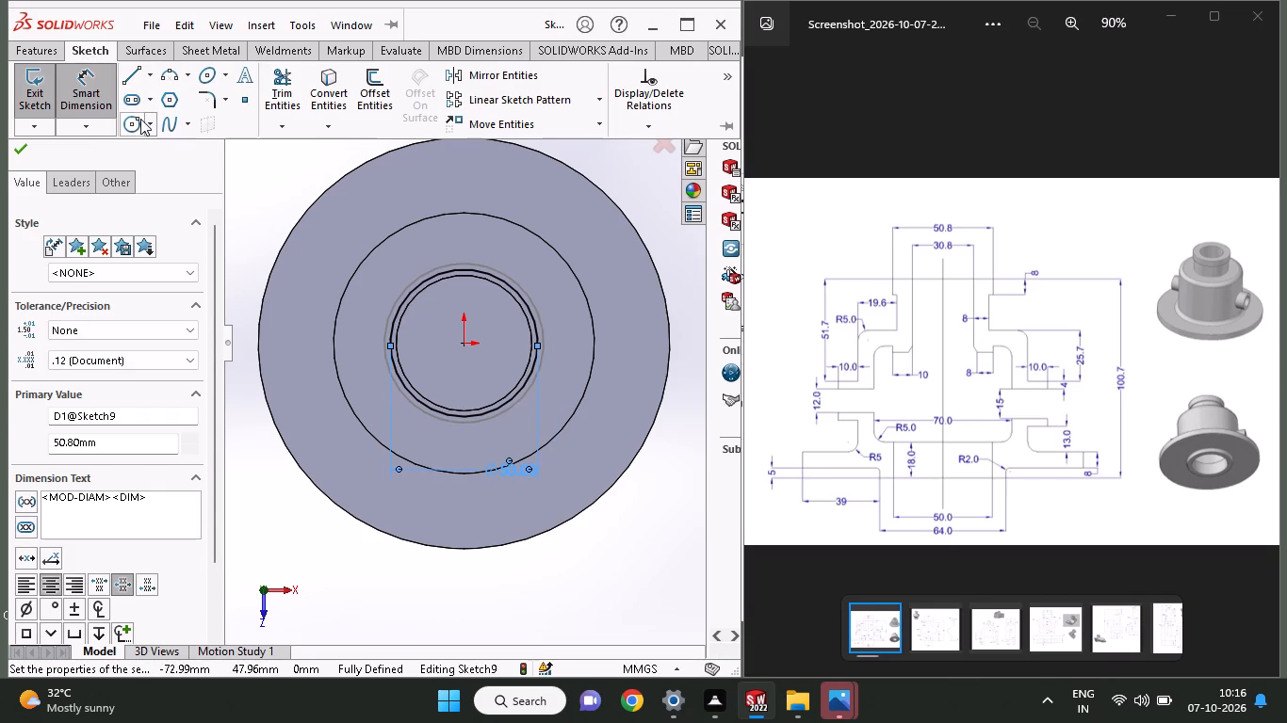
click(138, 121)
click(462, 343)
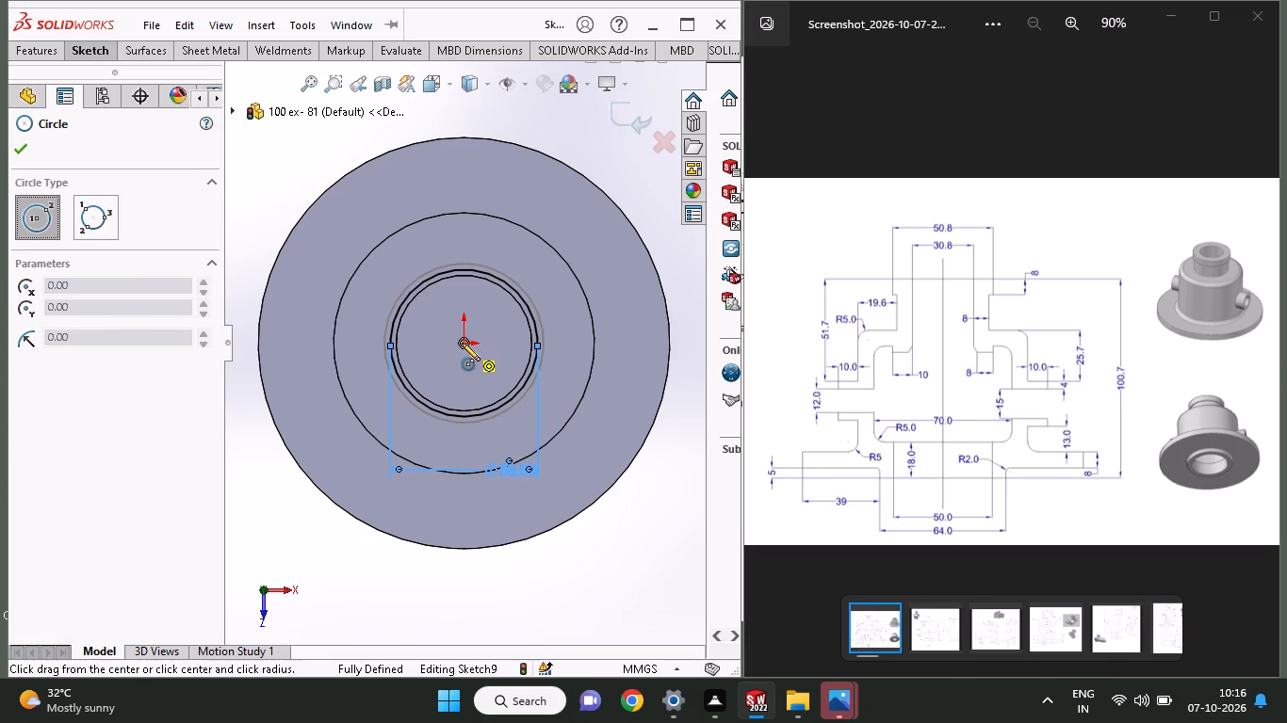
click(467, 387)
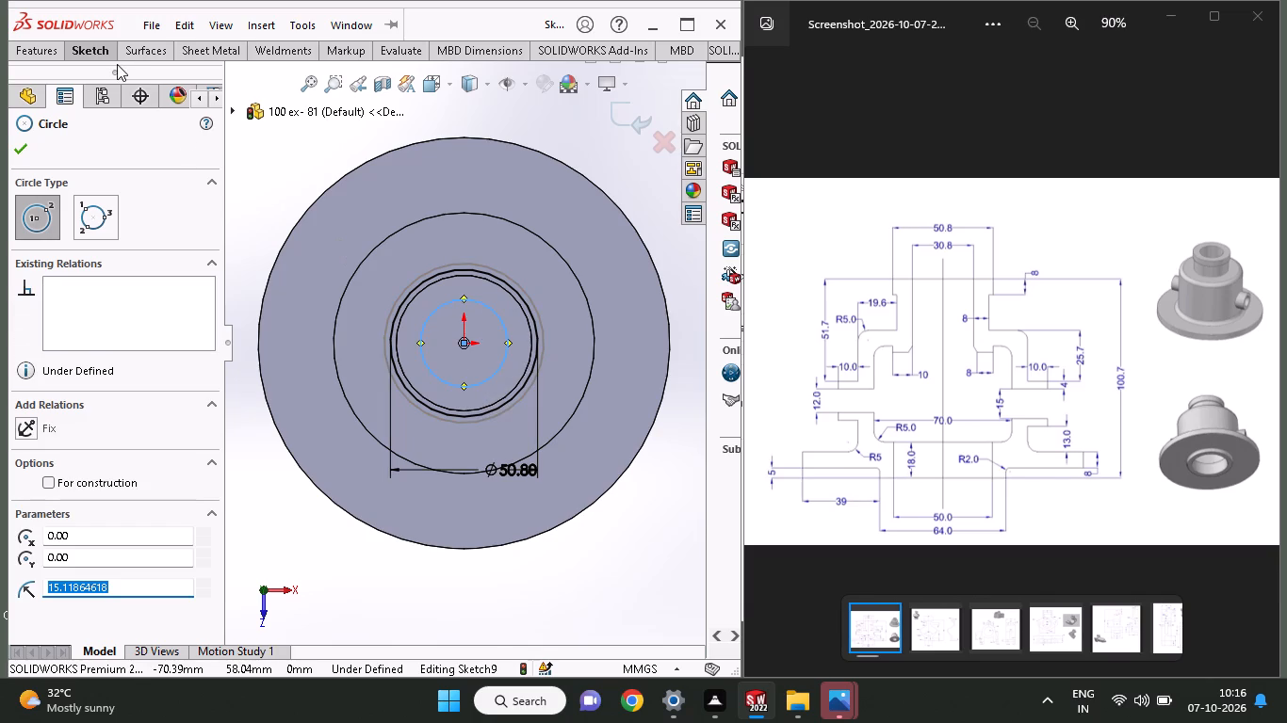
click(102, 47)
click(102, 76)
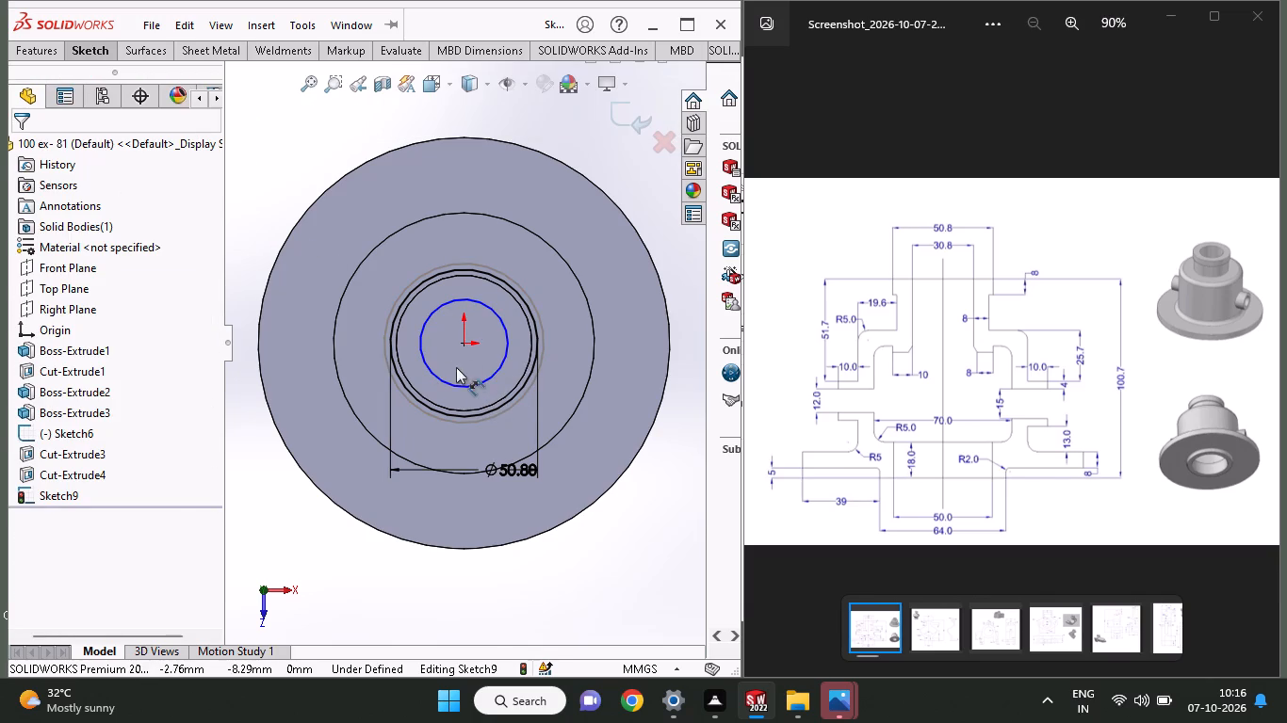
click(462, 386)
click(313, 286)
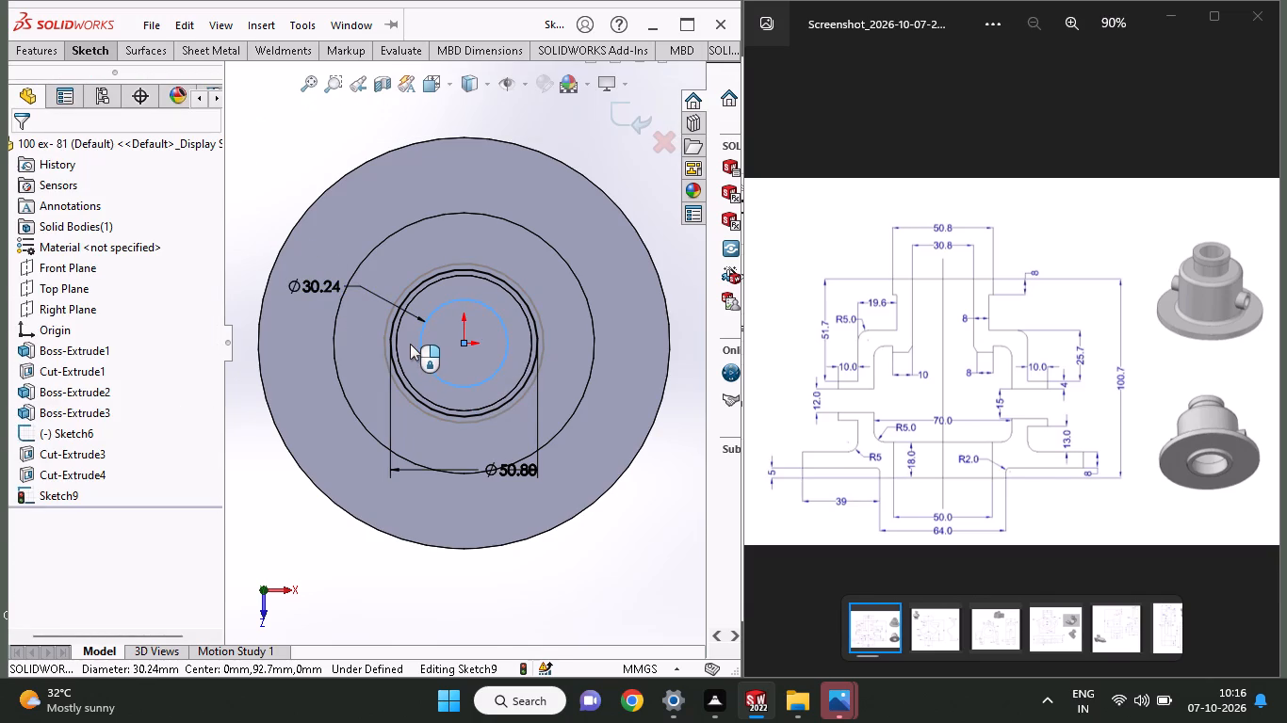
text(30.8)
key(Return)
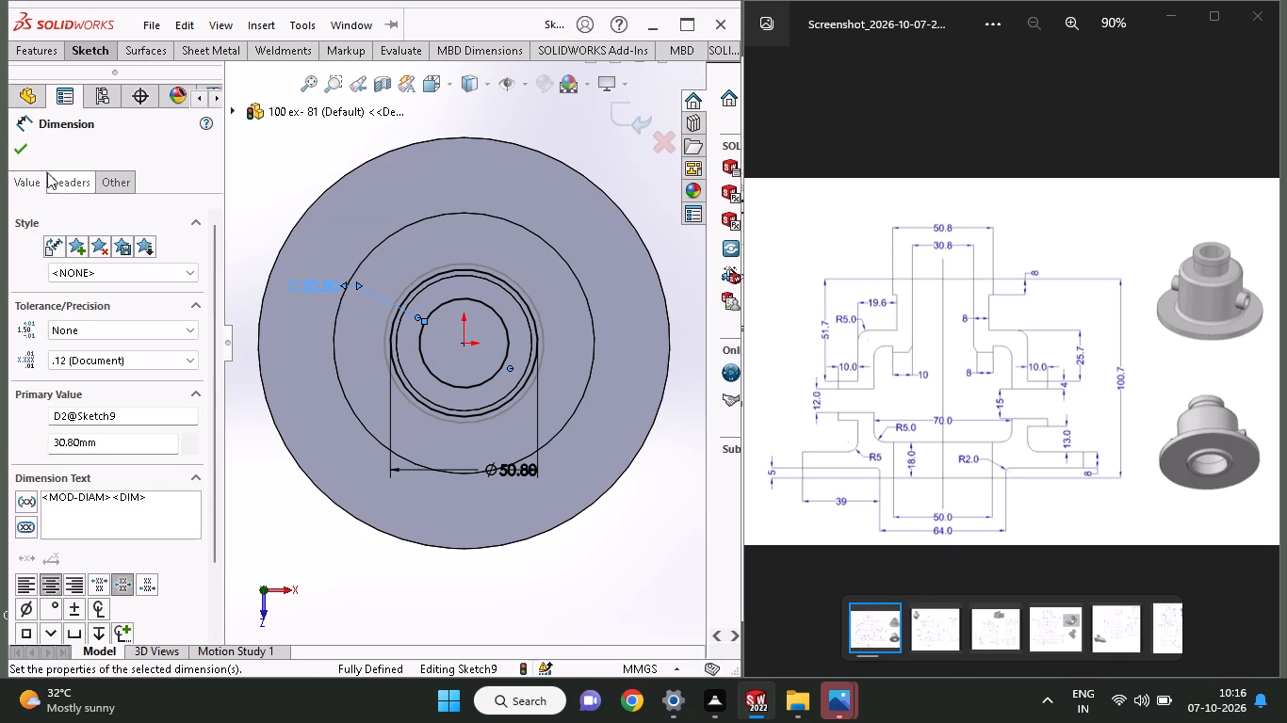
click(14, 150)
Boss-extrude the ring between the 50.8 mm and 30.8 mm circles upward to a blind depth of 8 mm, merging the result.
click(35, 54)
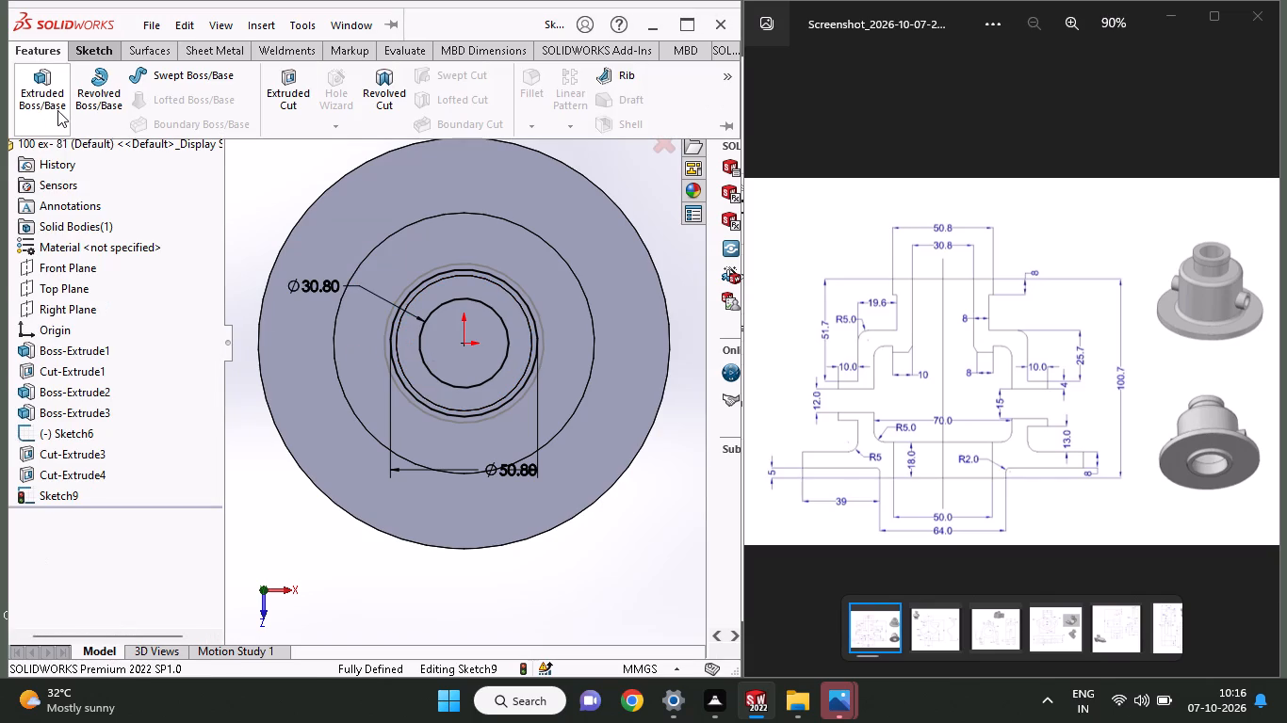
click(59, 110)
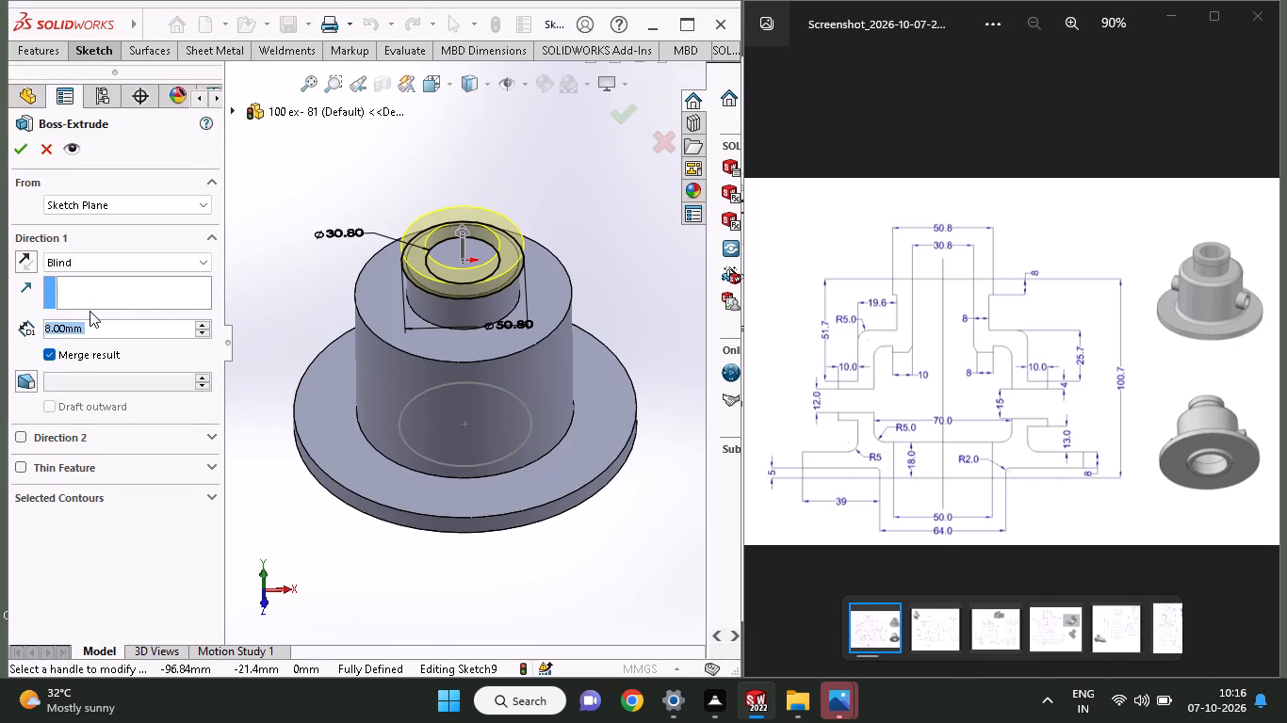
click(16, 152)
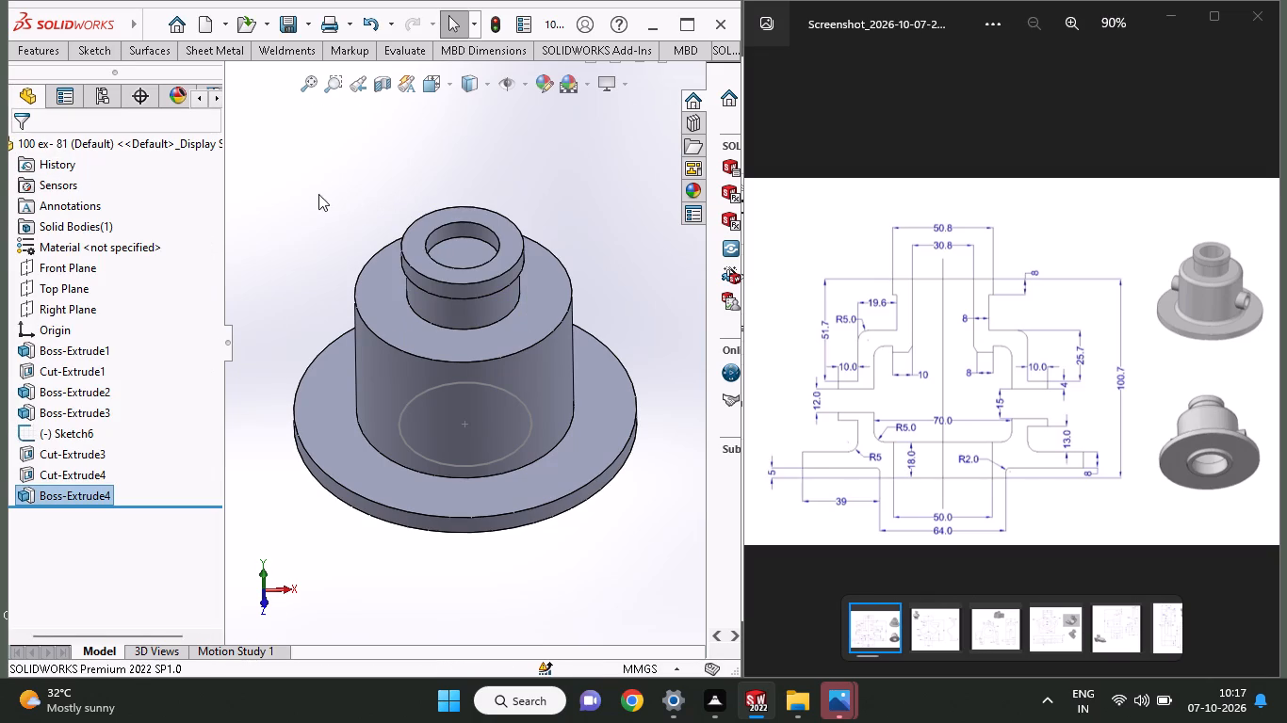
Start a sketch on the face inside the collar ring and draw an origin-centred circle matching its opening, with a 15.4 mm radius.
click(451, 248)
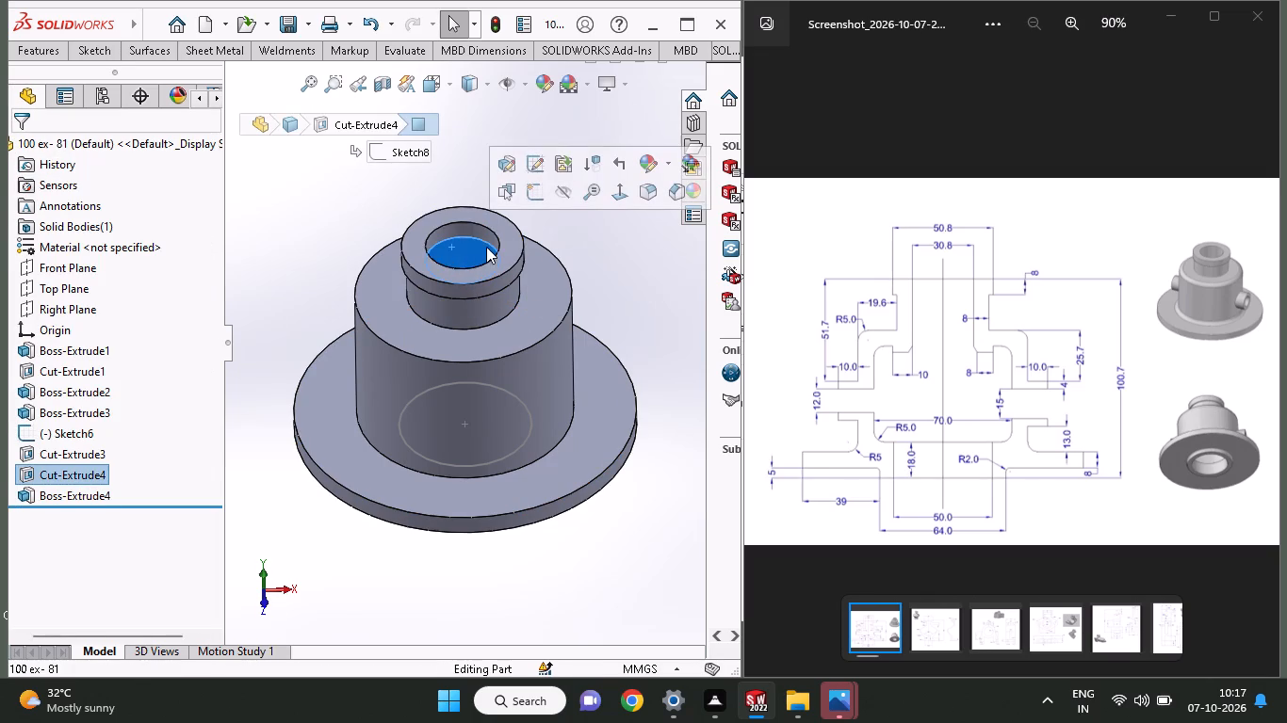
click(525, 199)
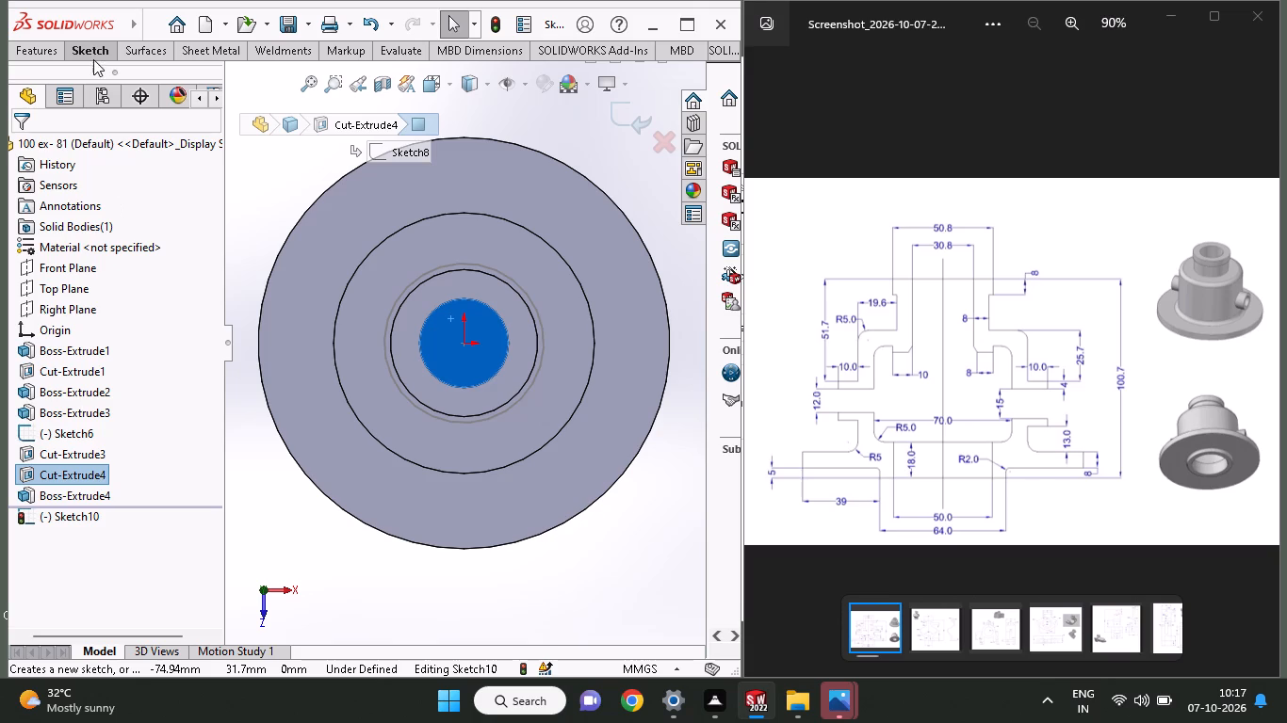
click(92, 55)
click(133, 122)
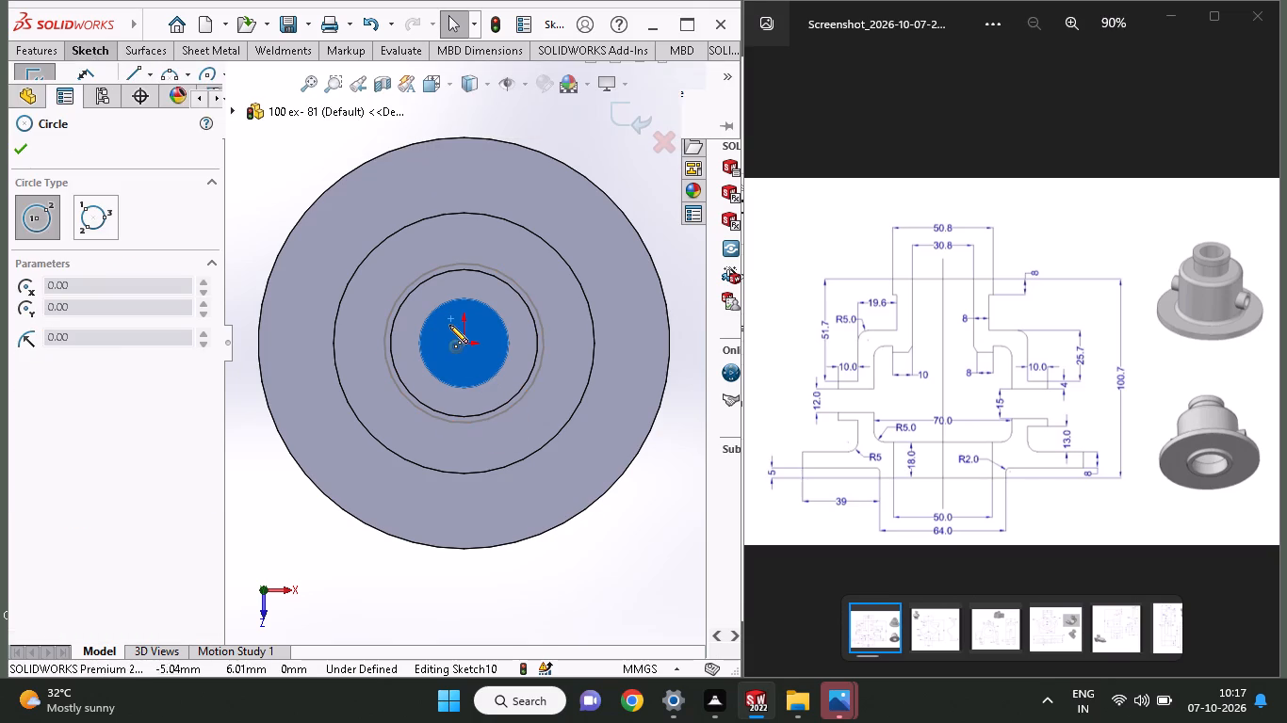
click(467, 343)
click(497, 381)
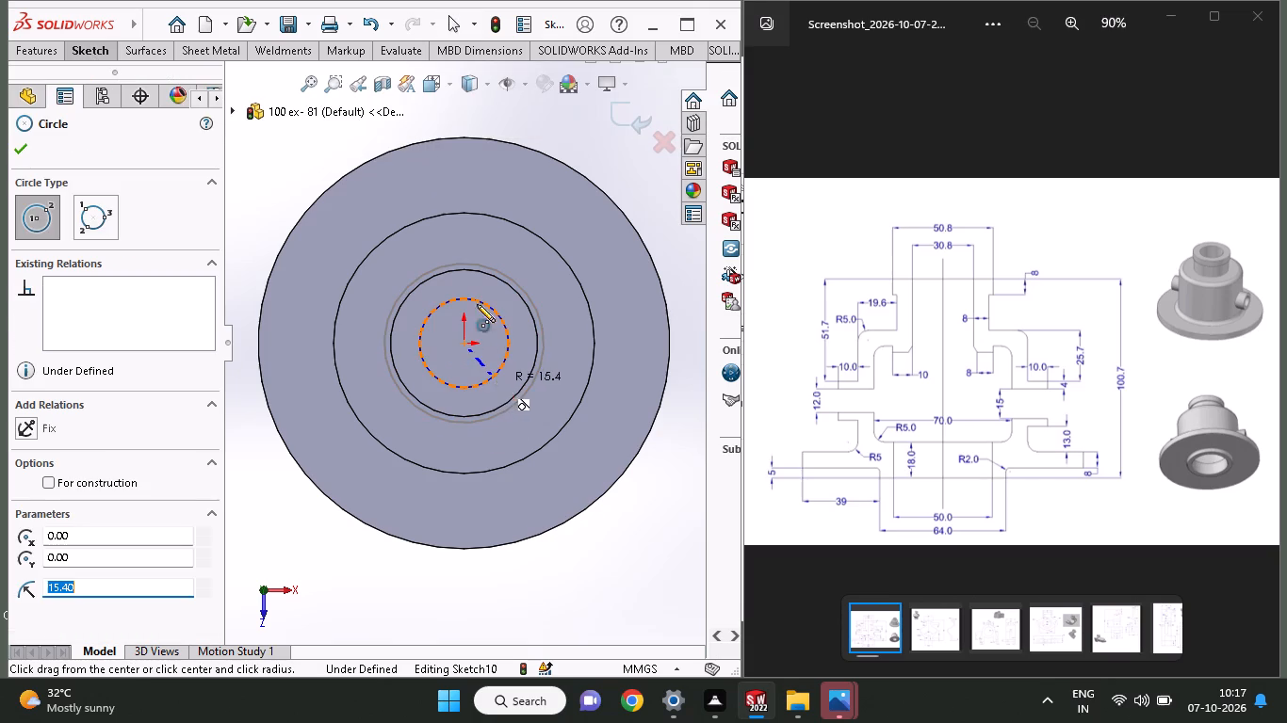
Cut-extrude the 15.4 mm radius circle through the whole hub, blind 173 mm downward and 55 mm upward in the second direction.
click(20, 49)
click(301, 101)
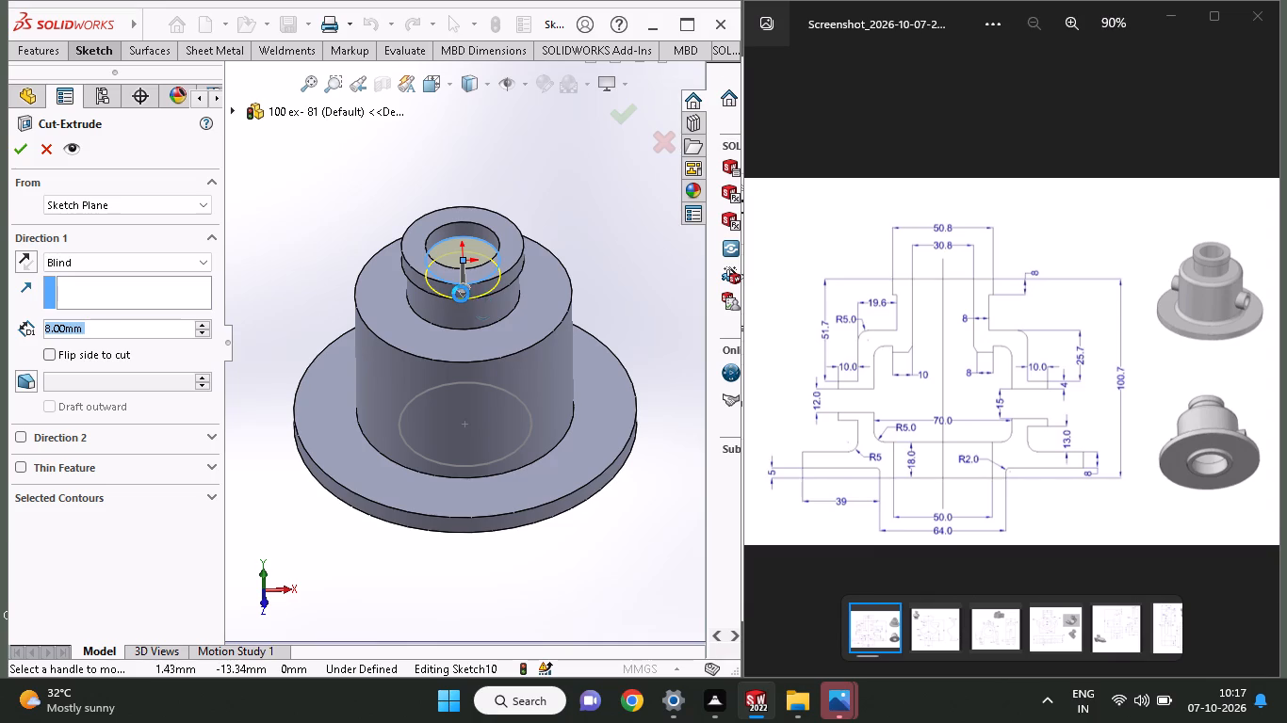
drag(461, 294, 478, 584)
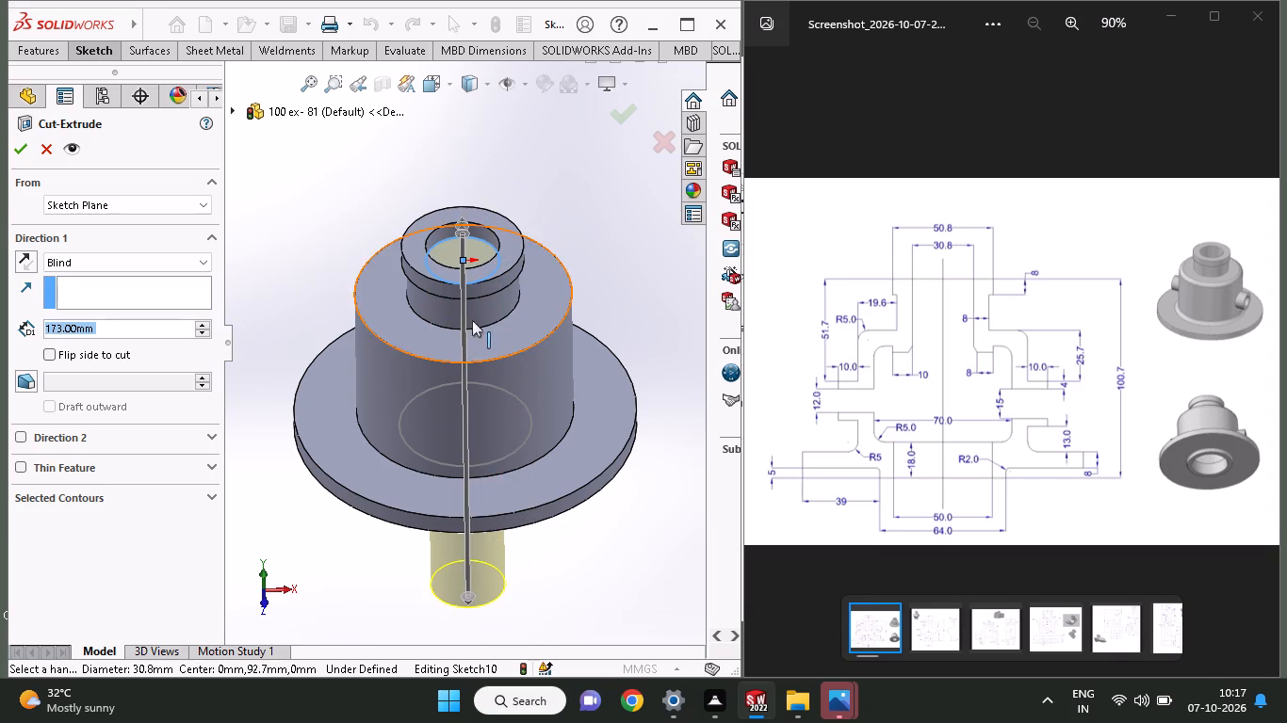
drag(461, 226, 468, 157)
click(17, 141)
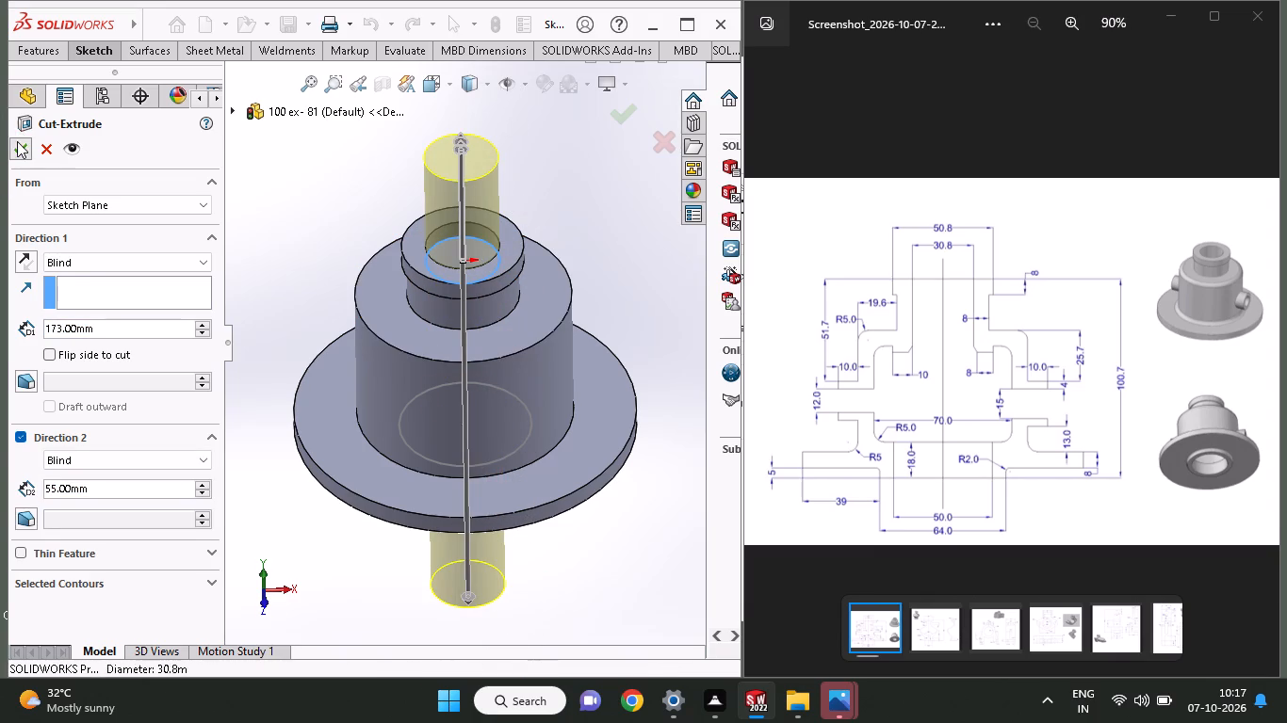
Start a sketch on the recessed face under the flange and draw an origin-centred circle matching its outer edge, radius 27.5 mm.
middle_drag(407, 390, 423, 191)
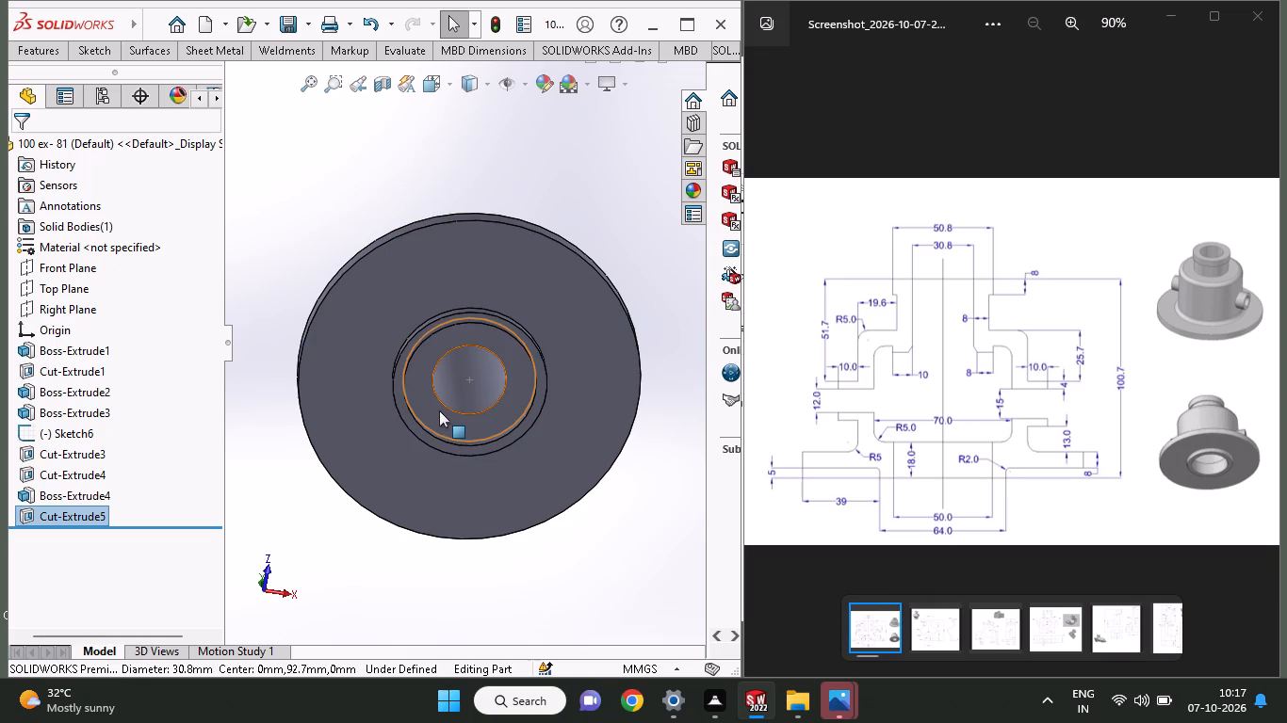
click(439, 410)
click(532, 359)
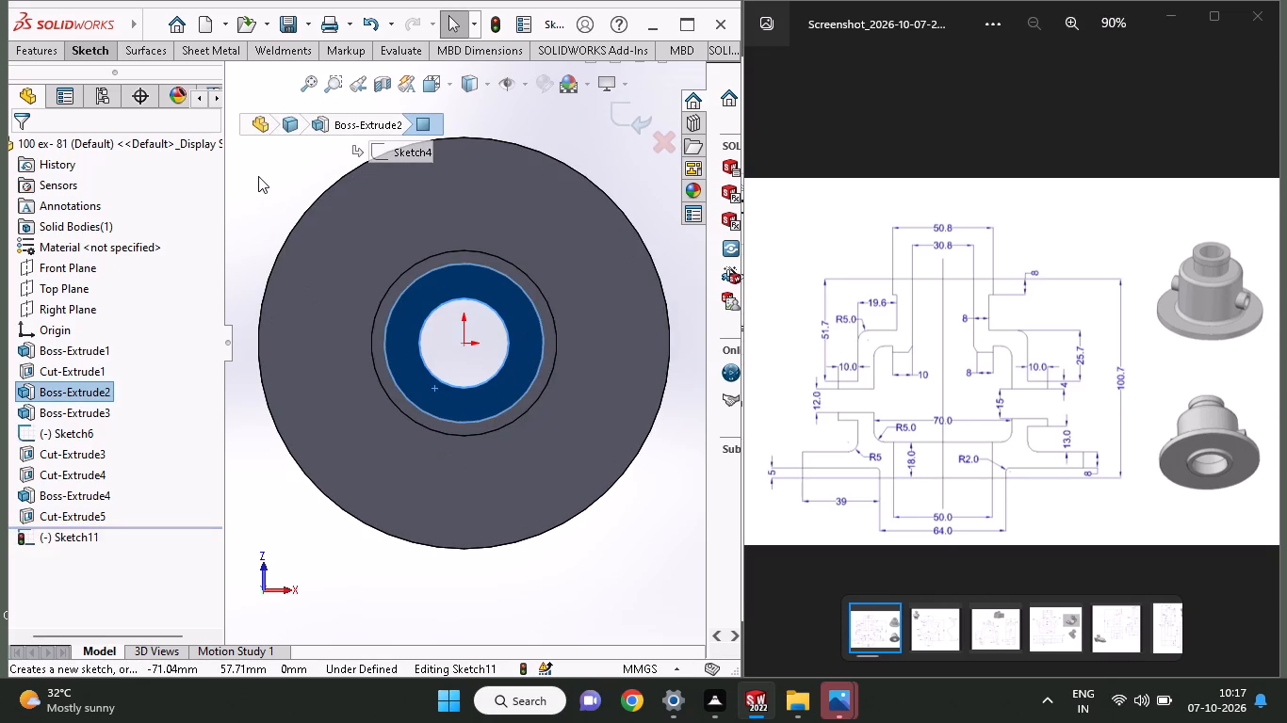
click(87, 59)
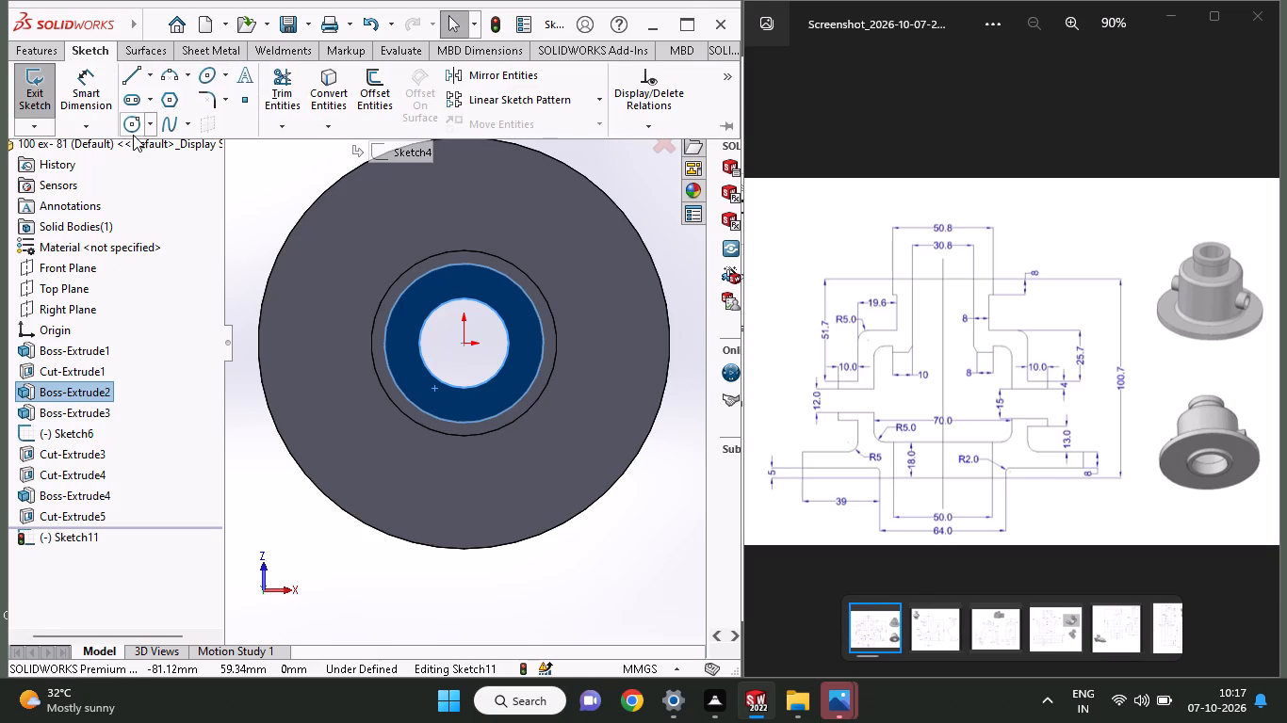
click(133, 125)
click(468, 340)
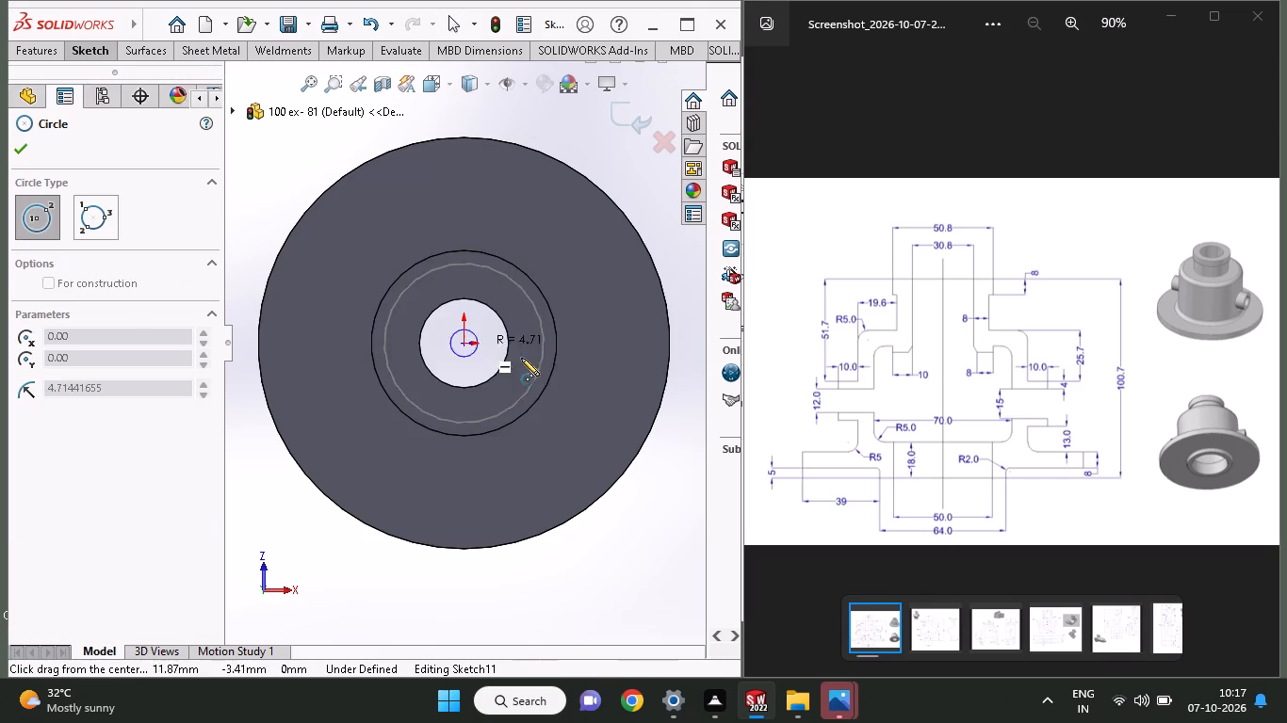
click(538, 366)
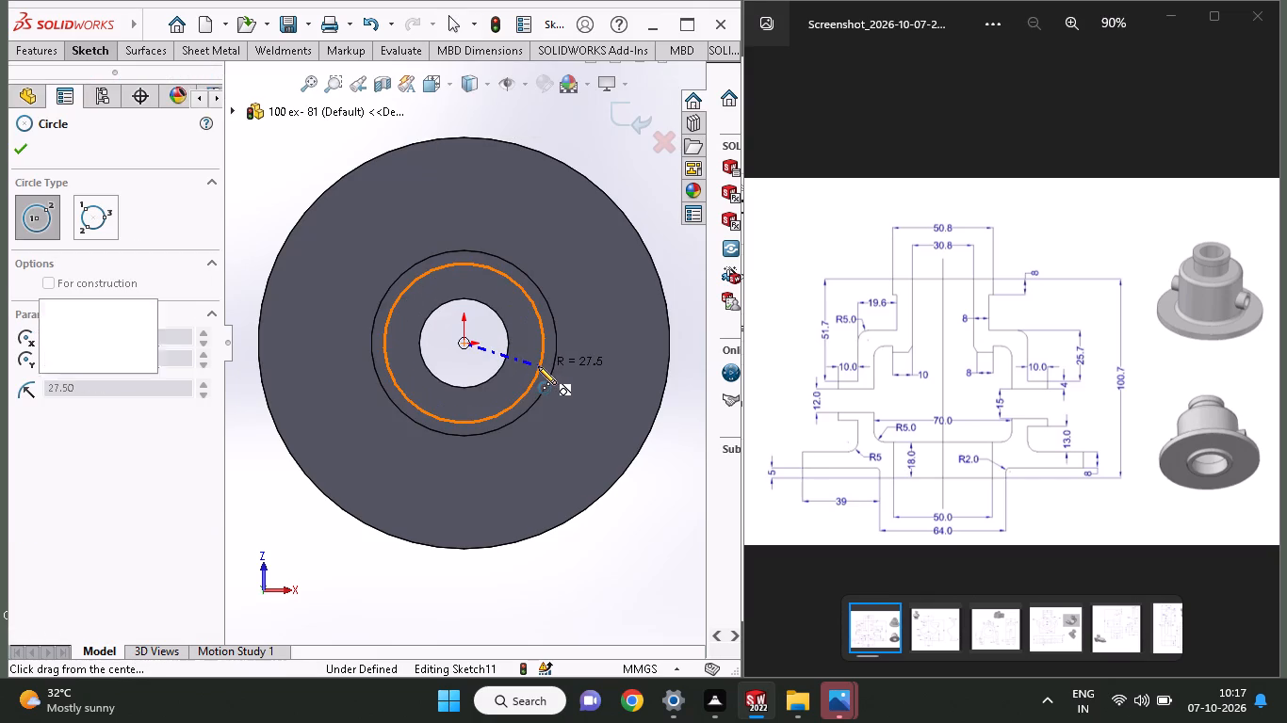
Cut-extrude the 27.5 mm radius circle upward from the recessed face under the flange to a blind depth of 1 mm.
middle_drag(554, 301, 554, 376)
scroll(368, 283, down, 1)
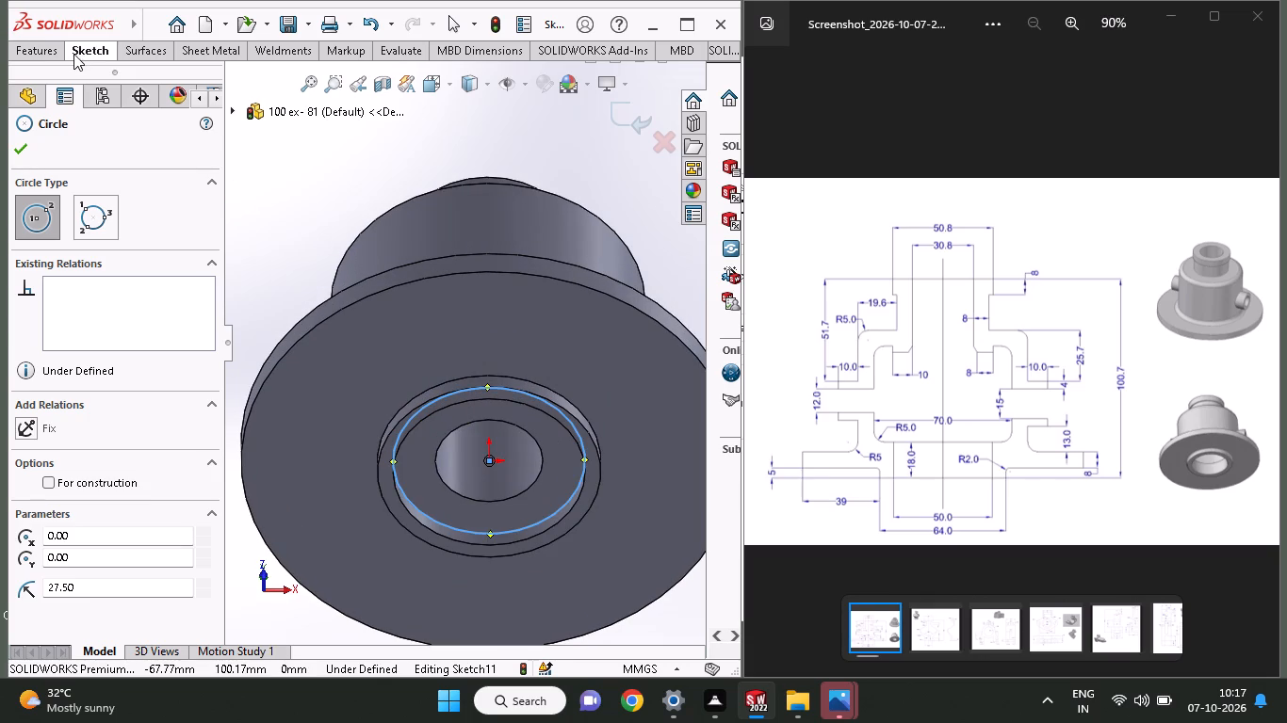
click(47, 49)
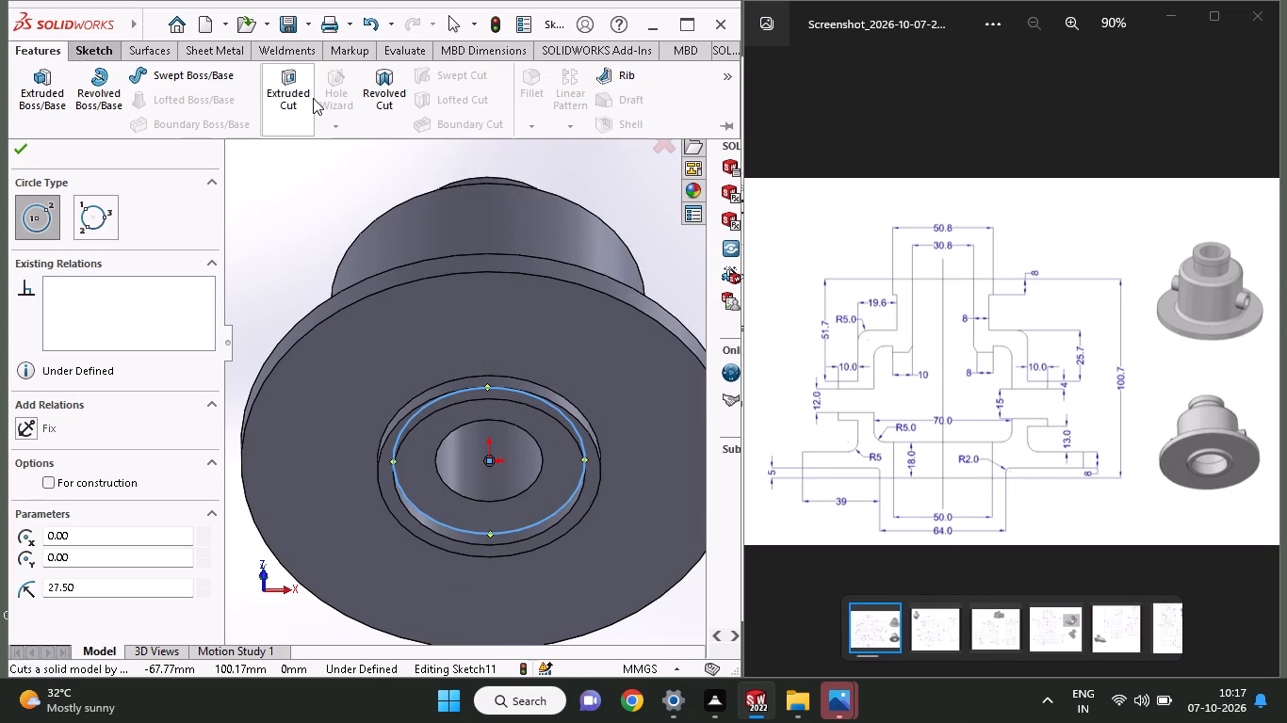
click(307, 98)
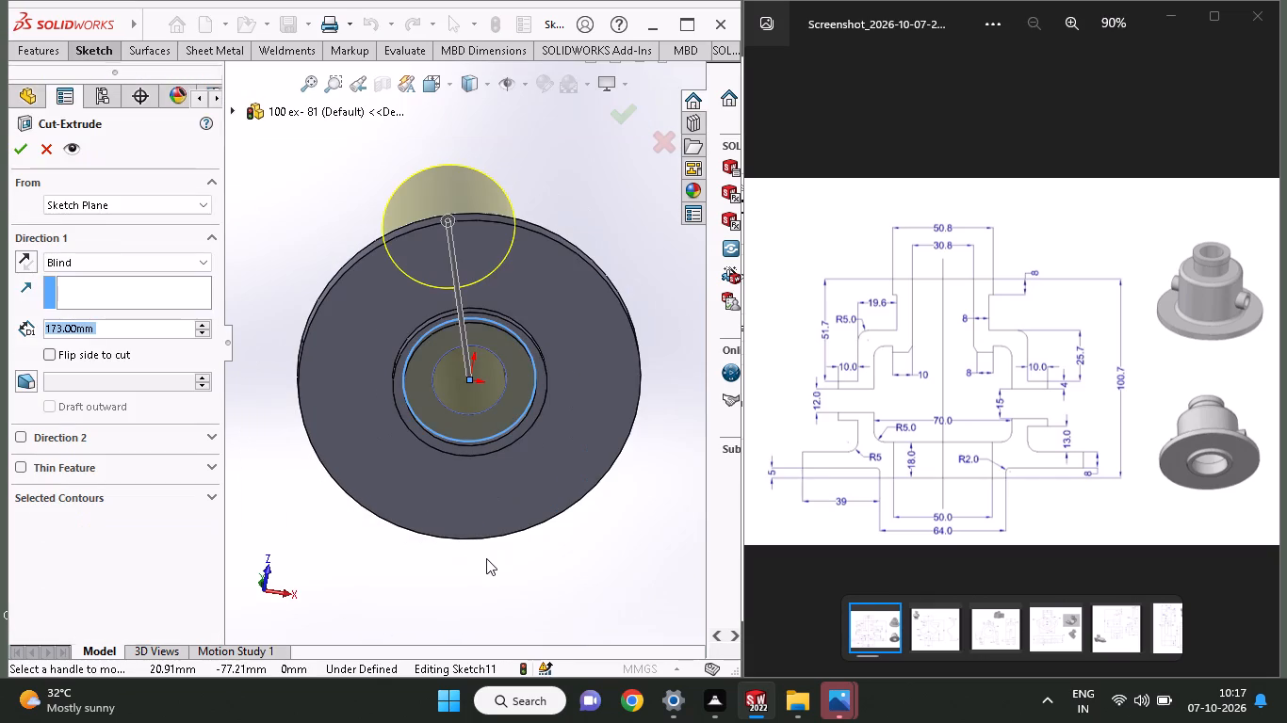
drag(446, 217, 446, 240)
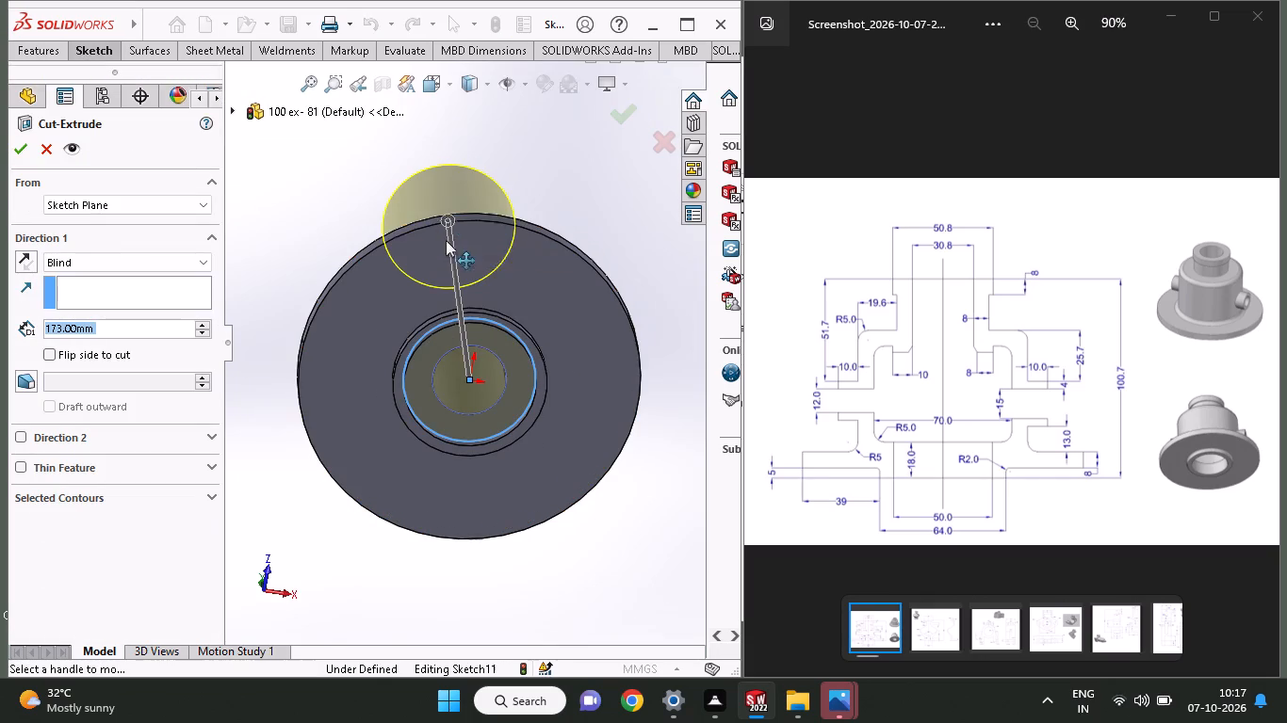
drag(446, 240, 452, 374)
middle_drag(470, 345, 481, 450)
scroll(475, 365, up, 1)
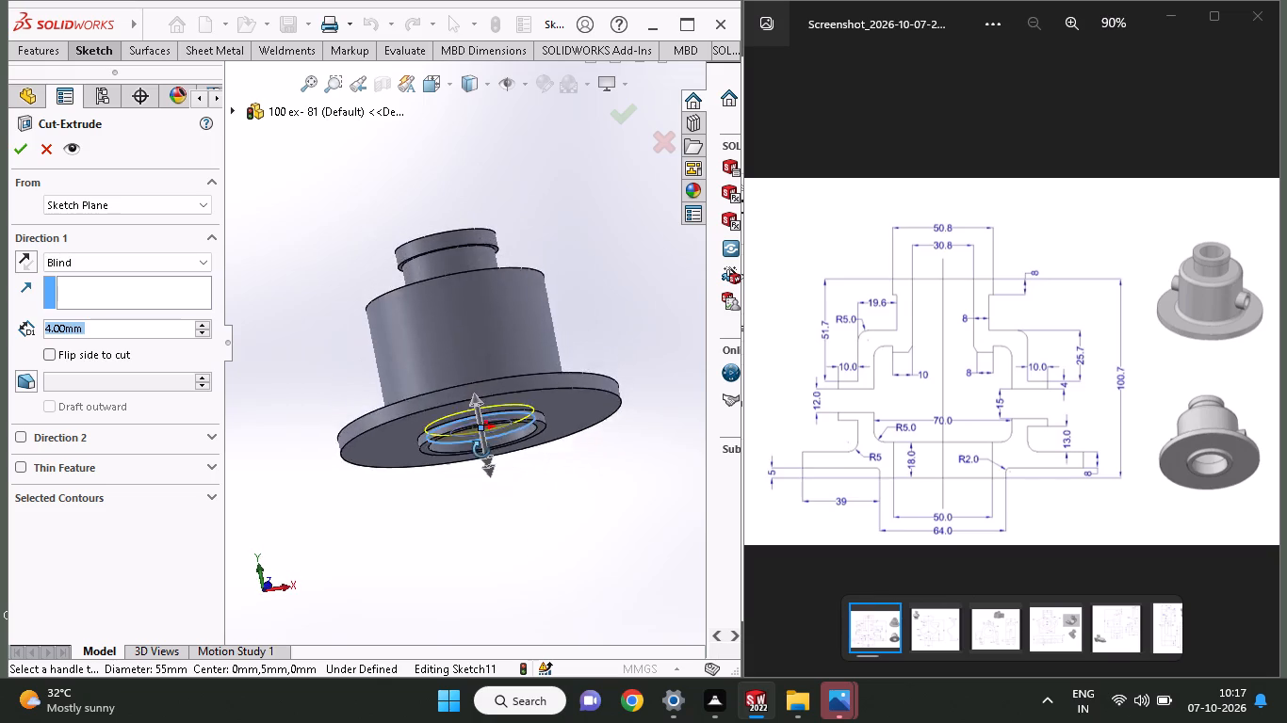
middle_drag(481, 450, 481, 462)
click(475, 404)
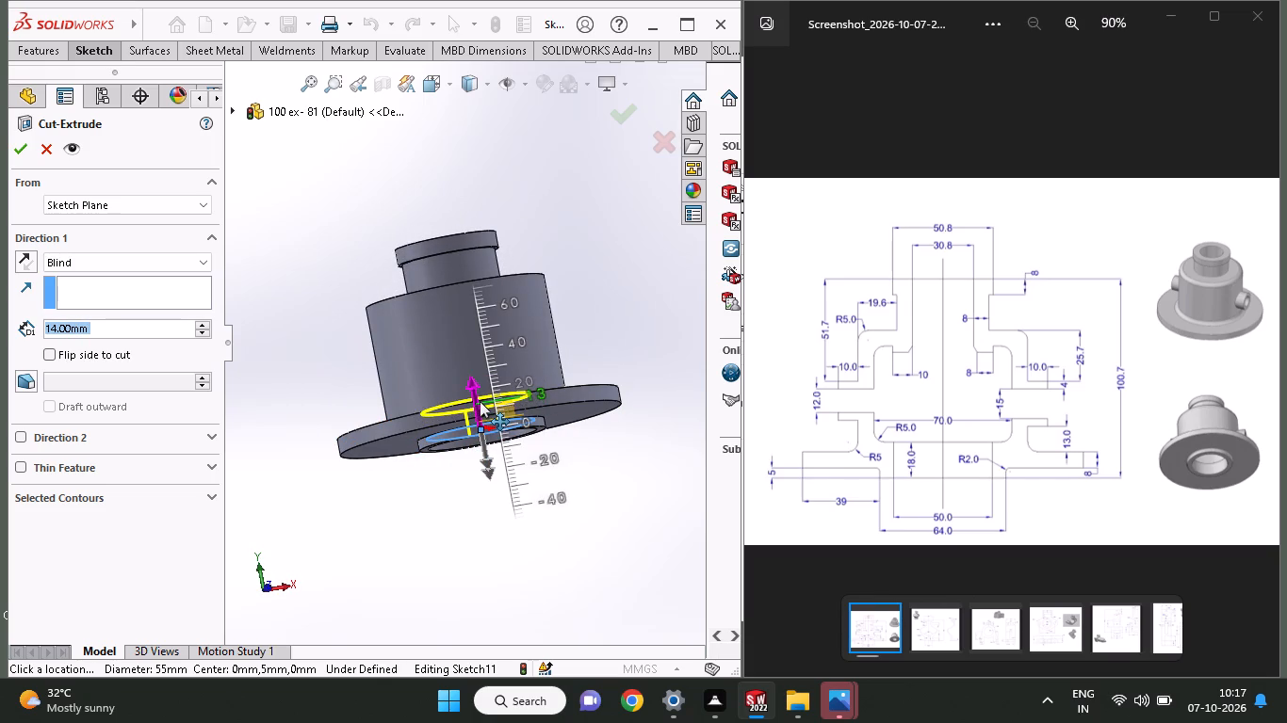
middle_drag(492, 376, 494, 402)
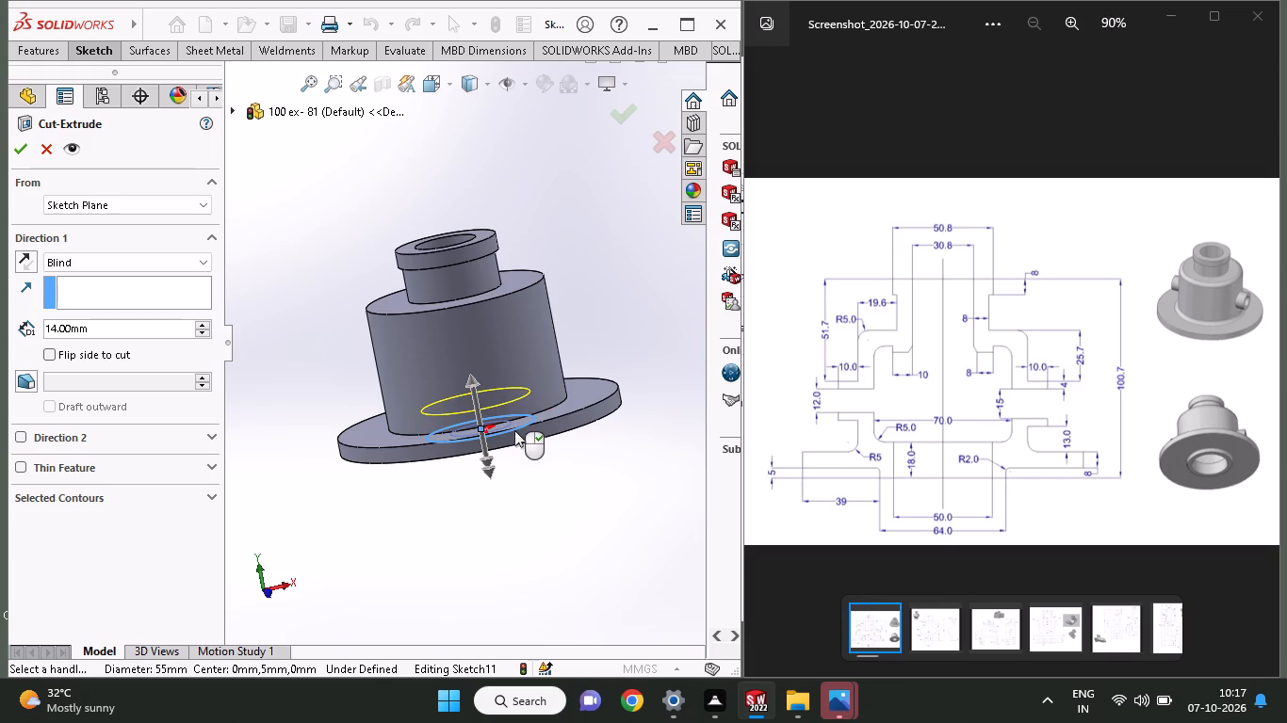
click(514, 426)
drag(468, 377, 482, 402)
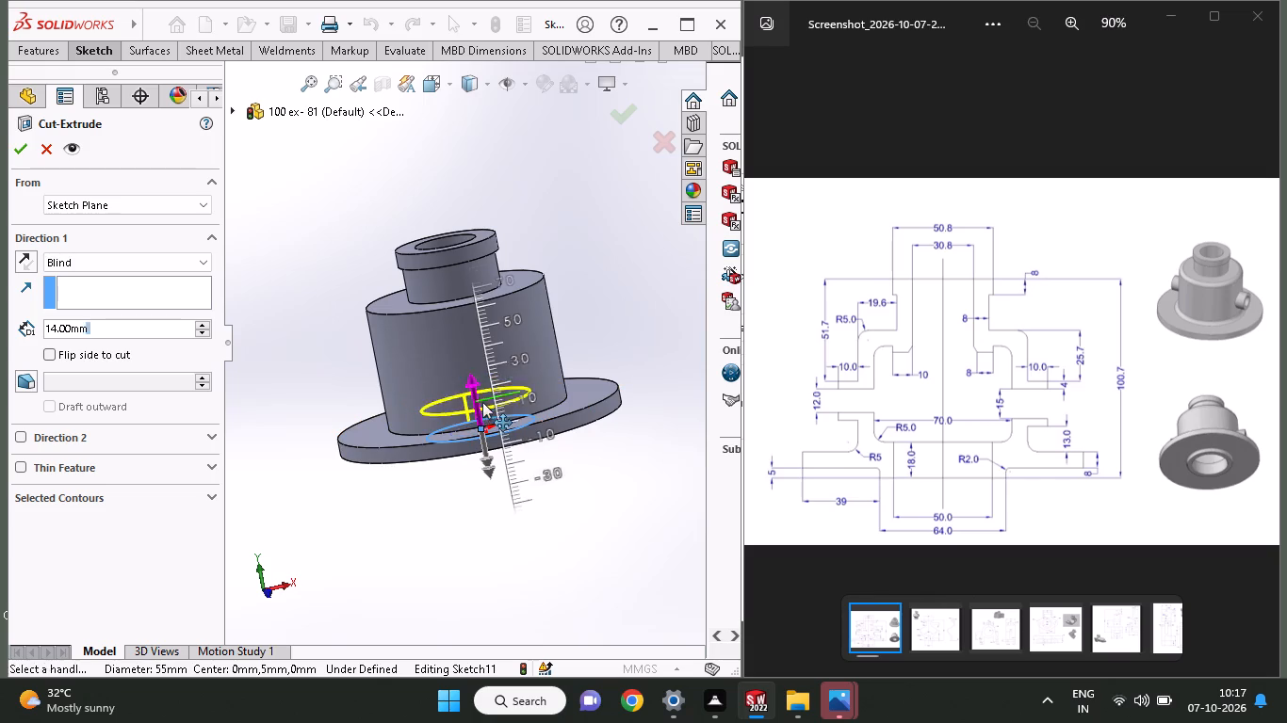
drag(482, 402, 484, 423)
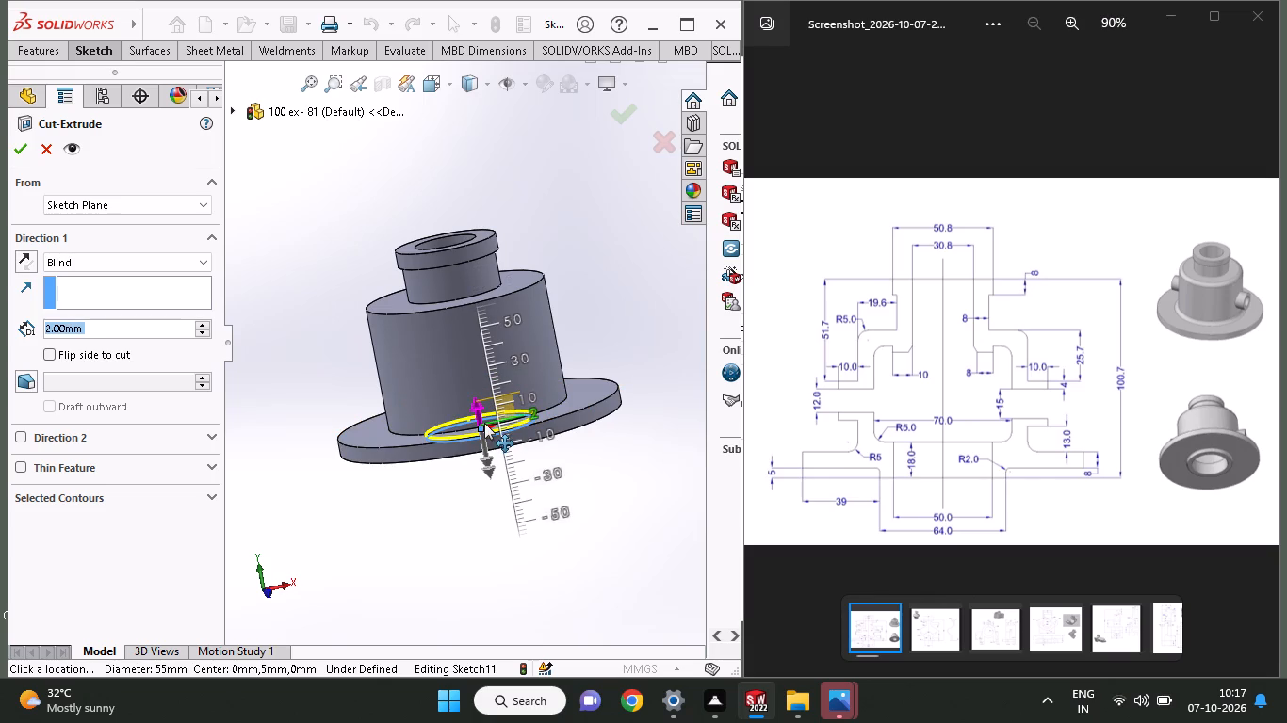
drag(484, 423, 484, 427)
middle_drag(513, 442, 507, 397)
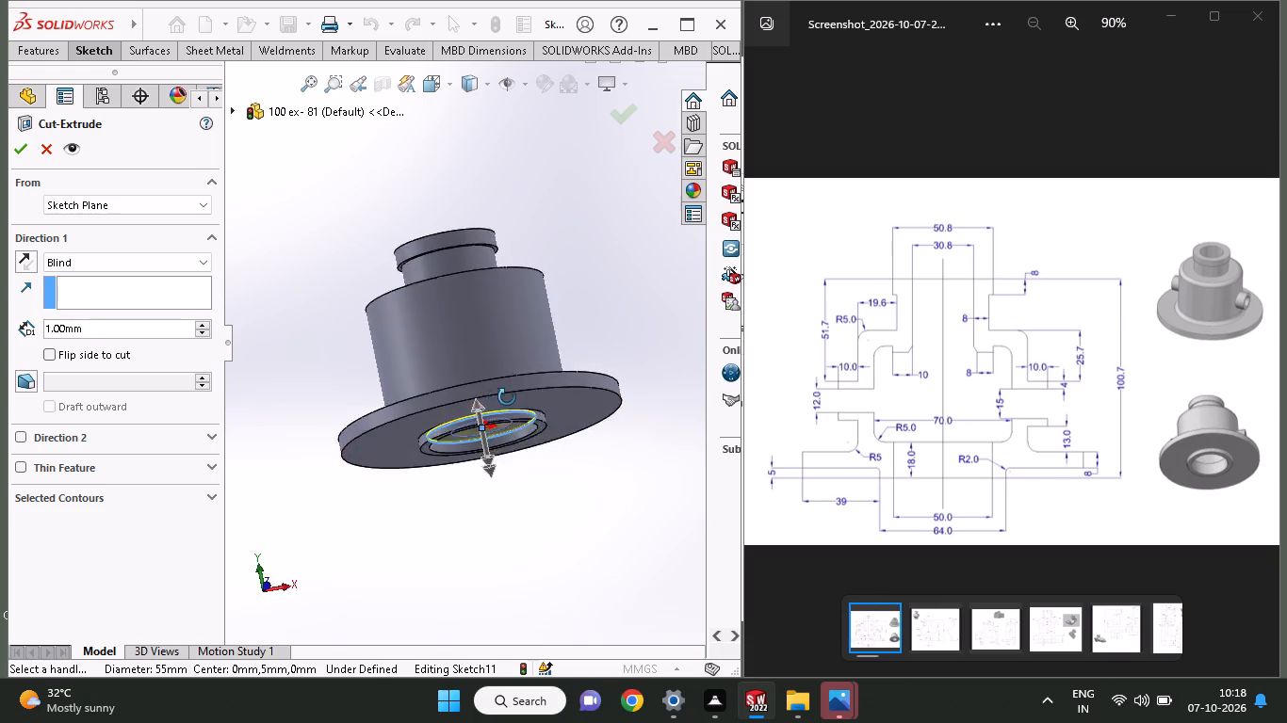
middle_drag(507, 397, 496, 318)
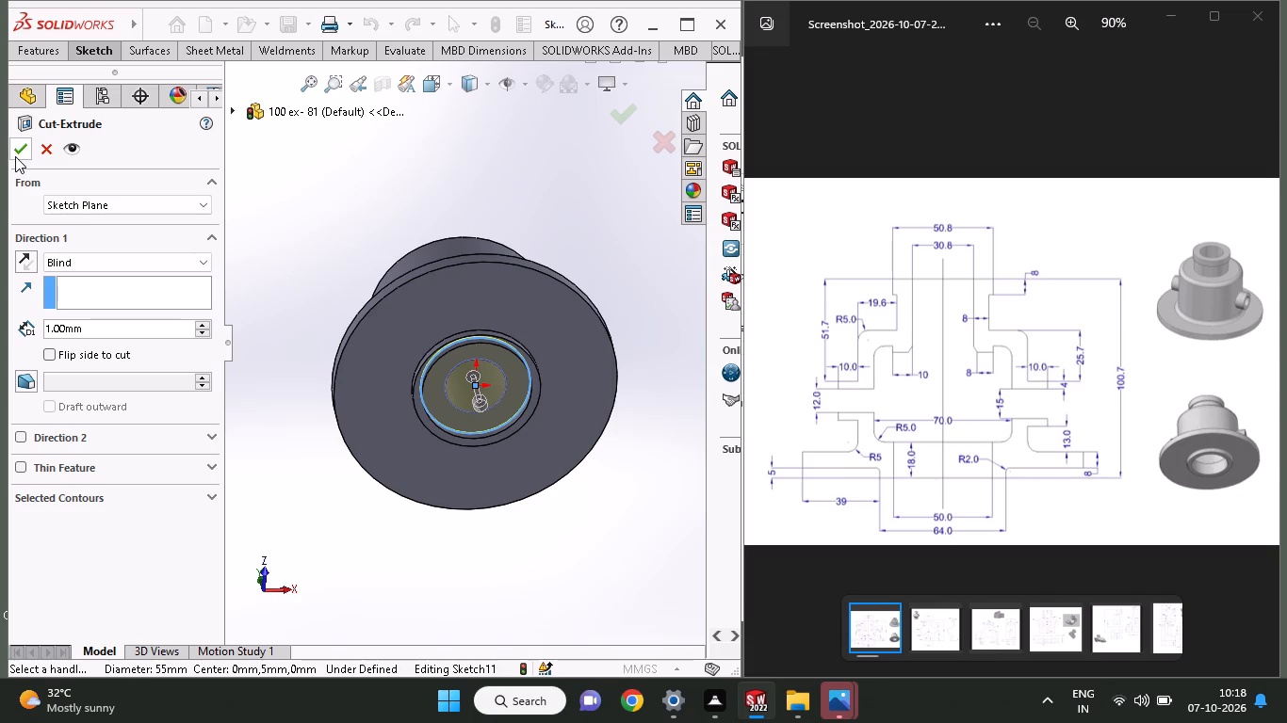
click(15, 156)
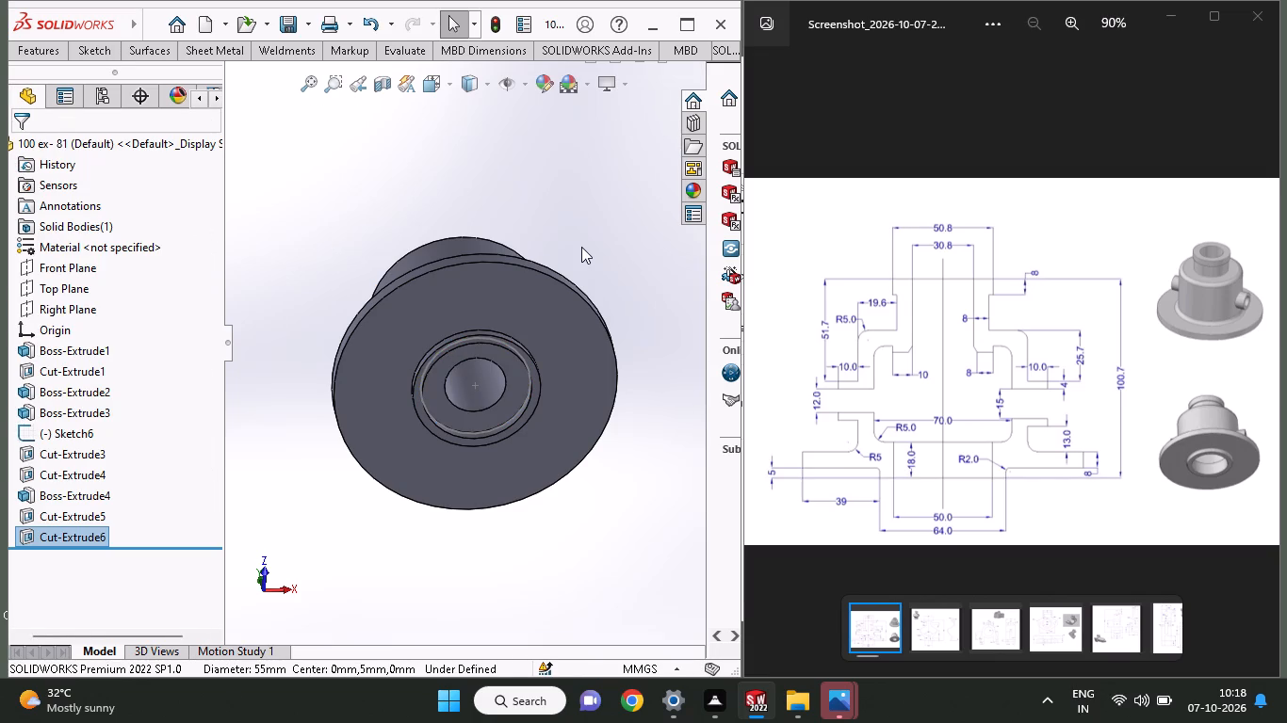
Start a sketch on the Front Plane and draw a circle about 16.5 mm in diameter on the vertical centreline, about 45 mm above the origin.
middle_drag(581, 247, 498, 450)
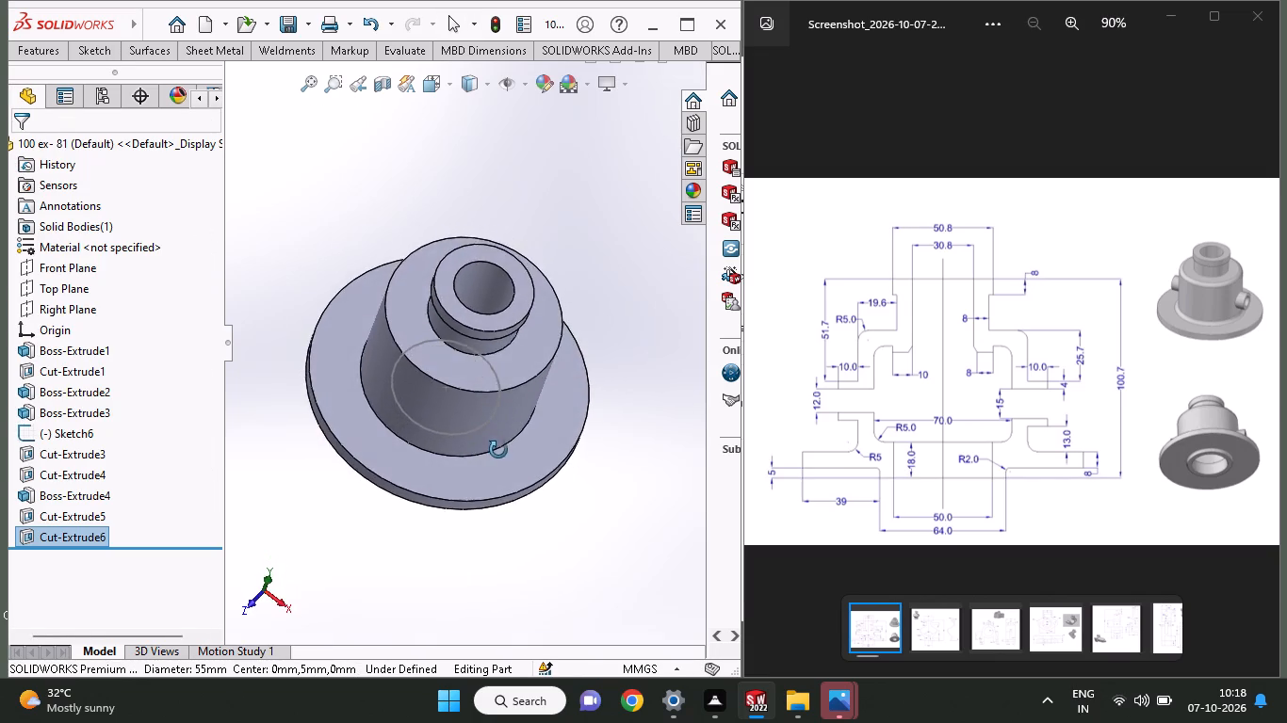
middle_drag(498, 450, 562, 205)
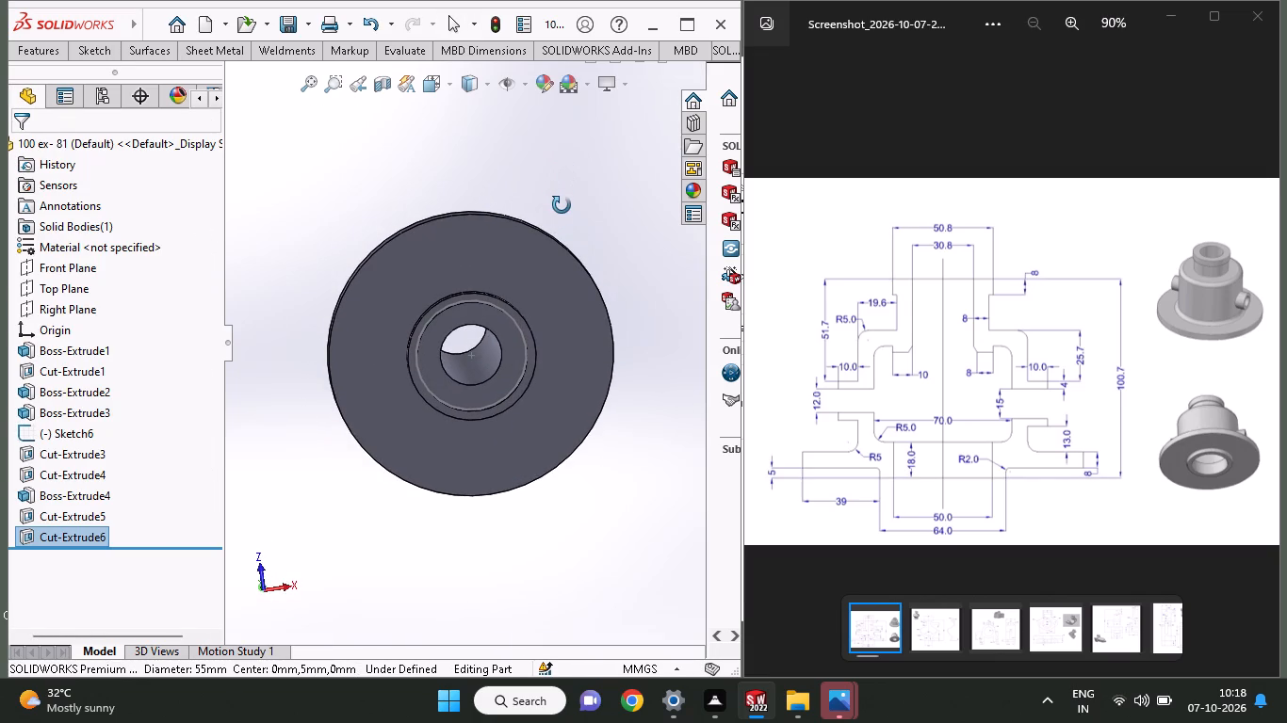
middle_drag(562, 205, 560, 211)
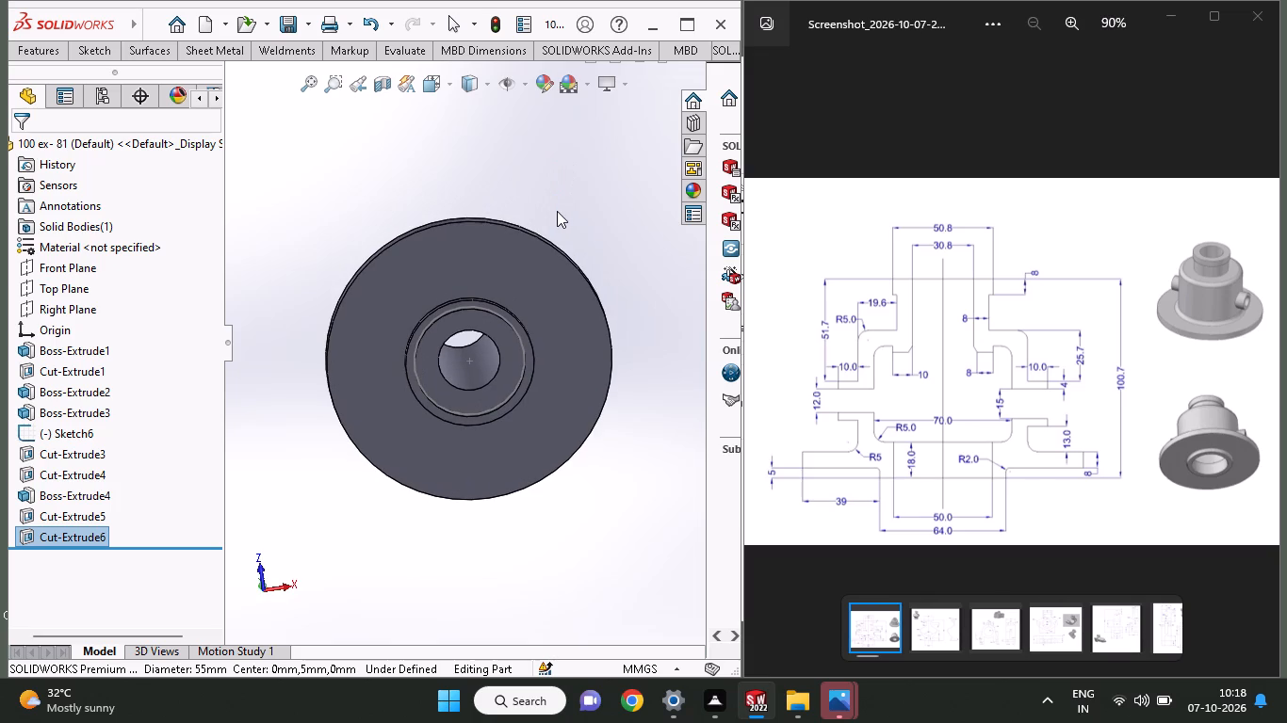
middle_drag(537, 197, 515, 402)
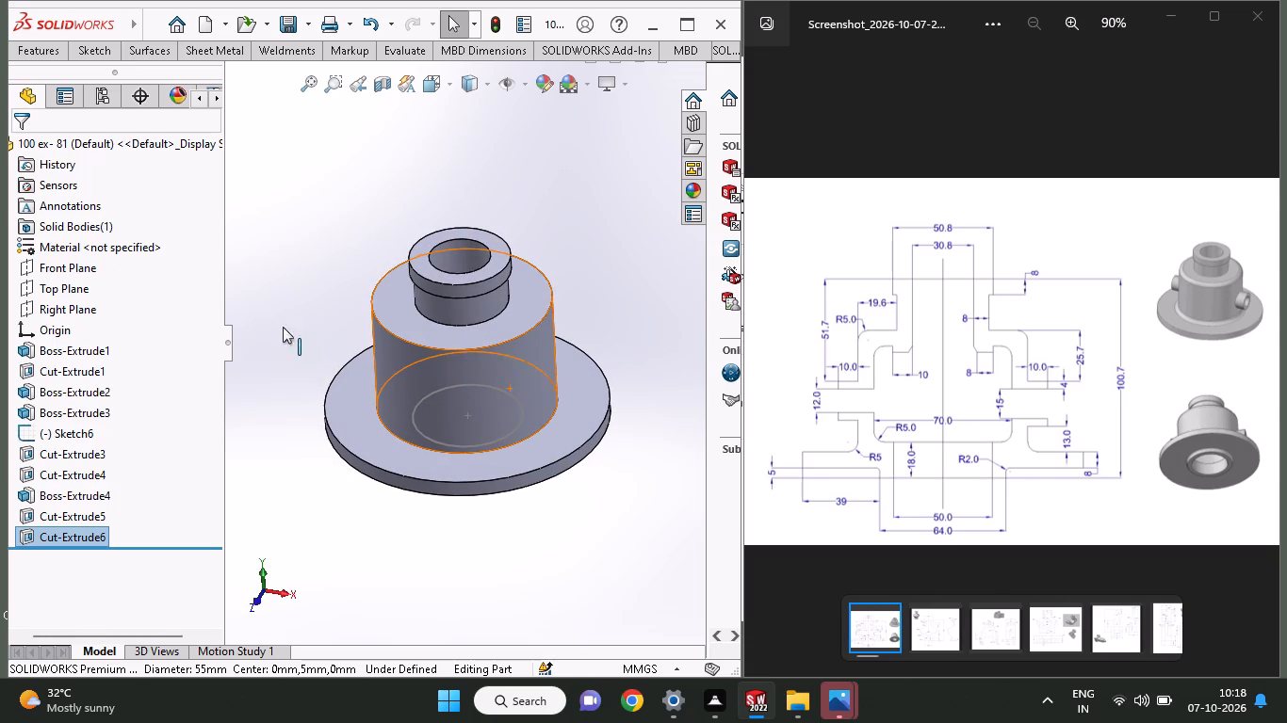
click(62, 274)
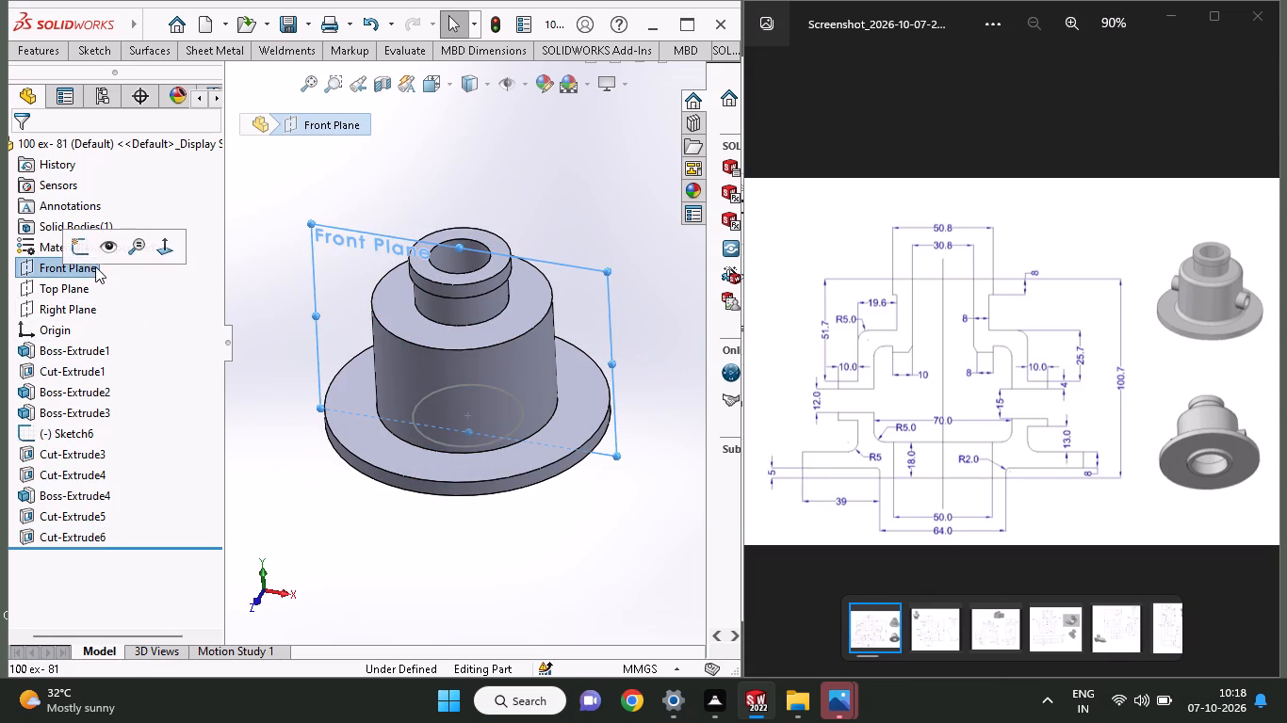
click(84, 255)
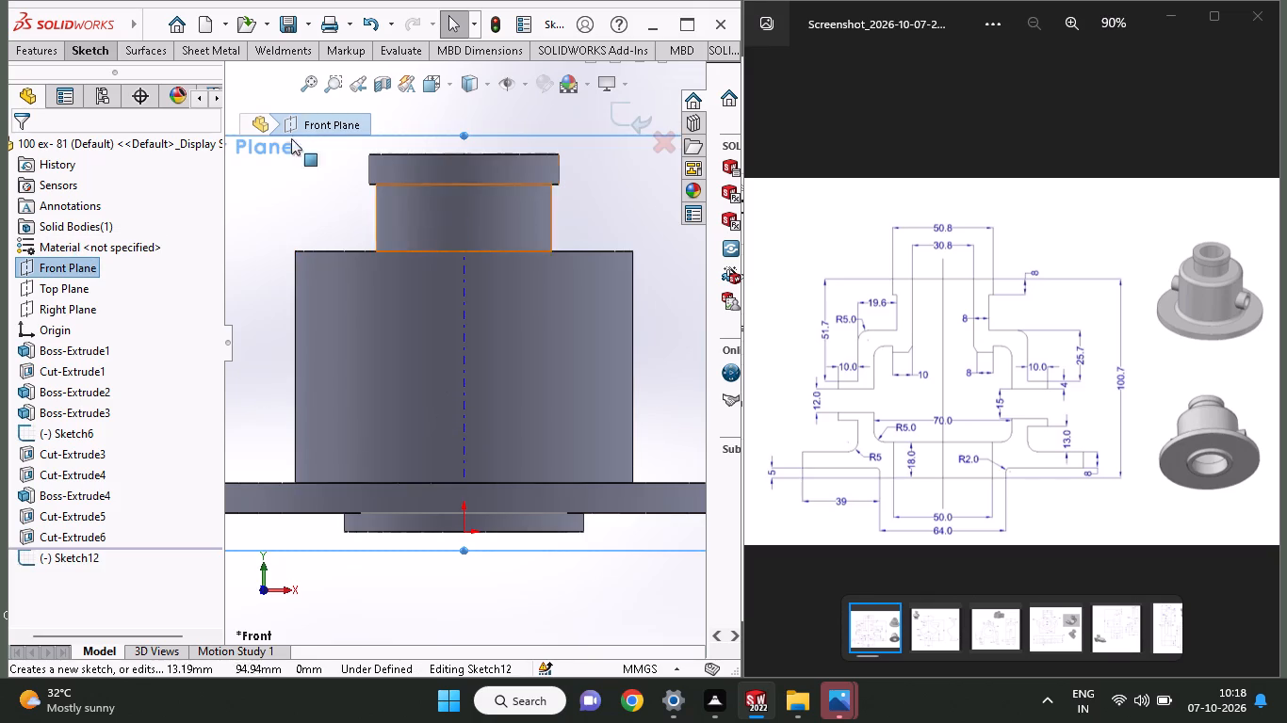
click(99, 49)
click(136, 127)
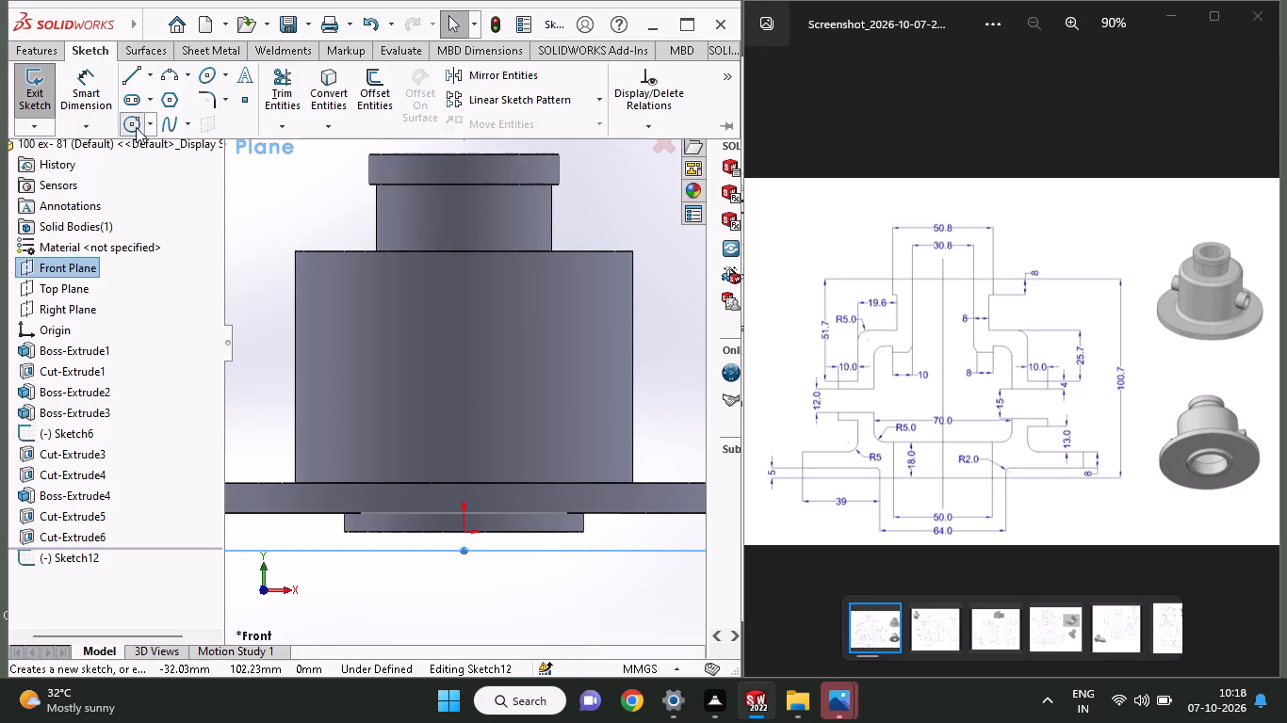
click(465, 361)
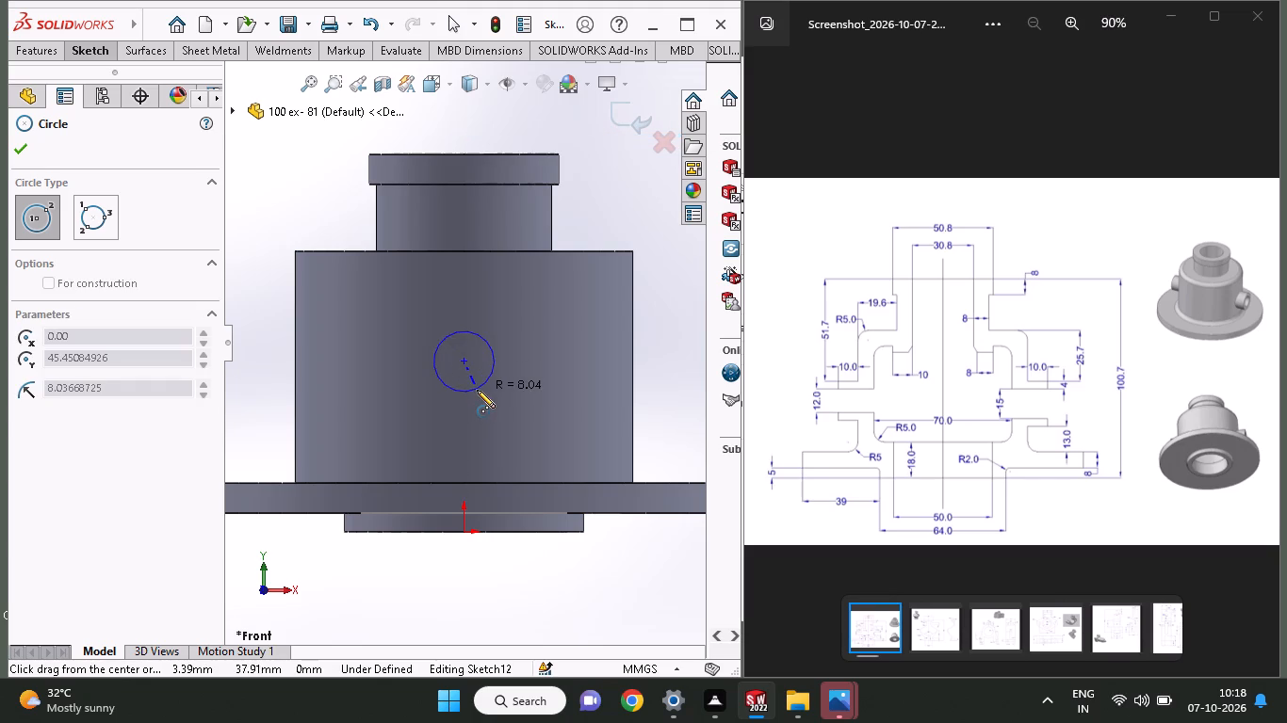
click(477, 390)
Dimension the circle on the hub body with a diameter of 12 mm.
click(95, 56)
click(88, 101)
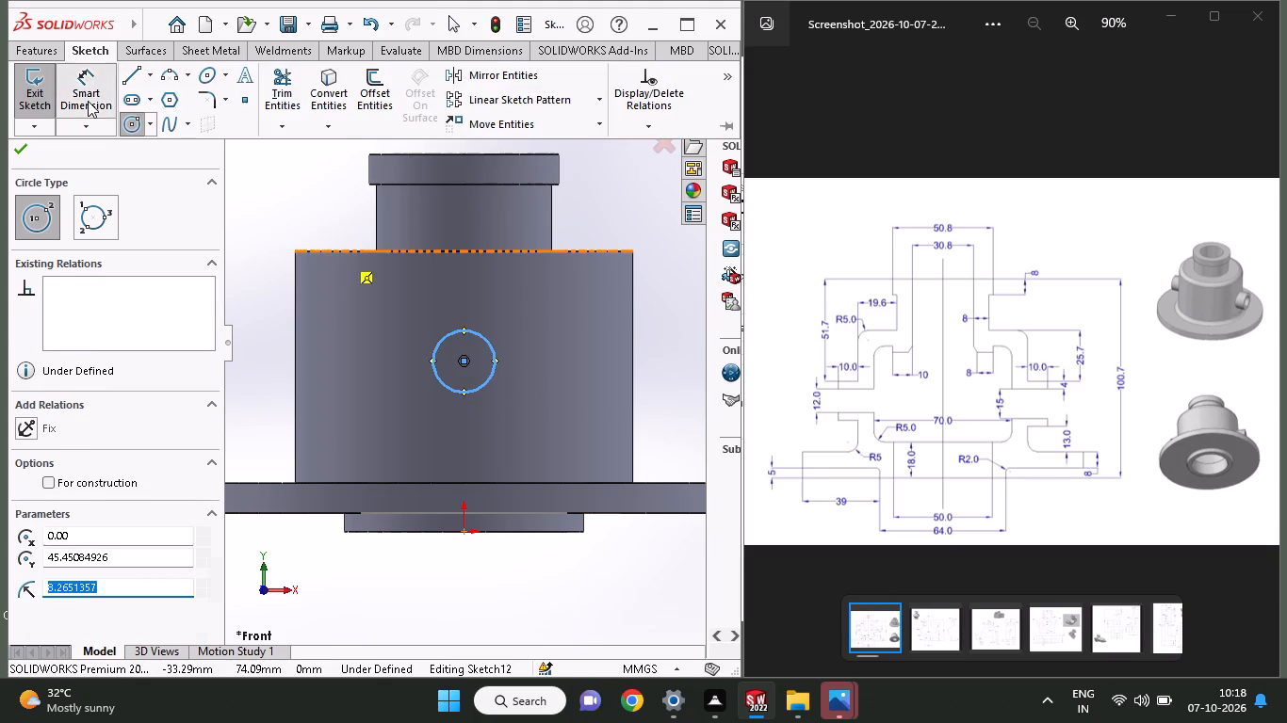
double_click(496, 368)
click(560, 363)
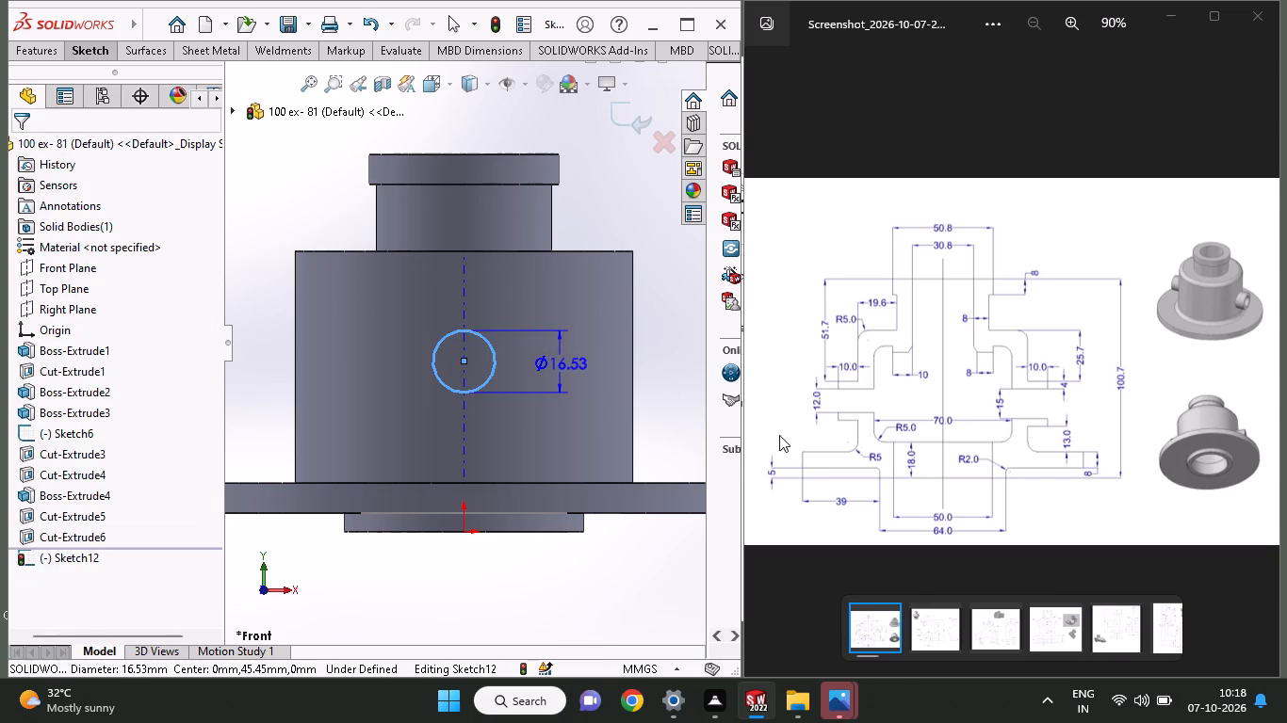
text(12)
key(Return)
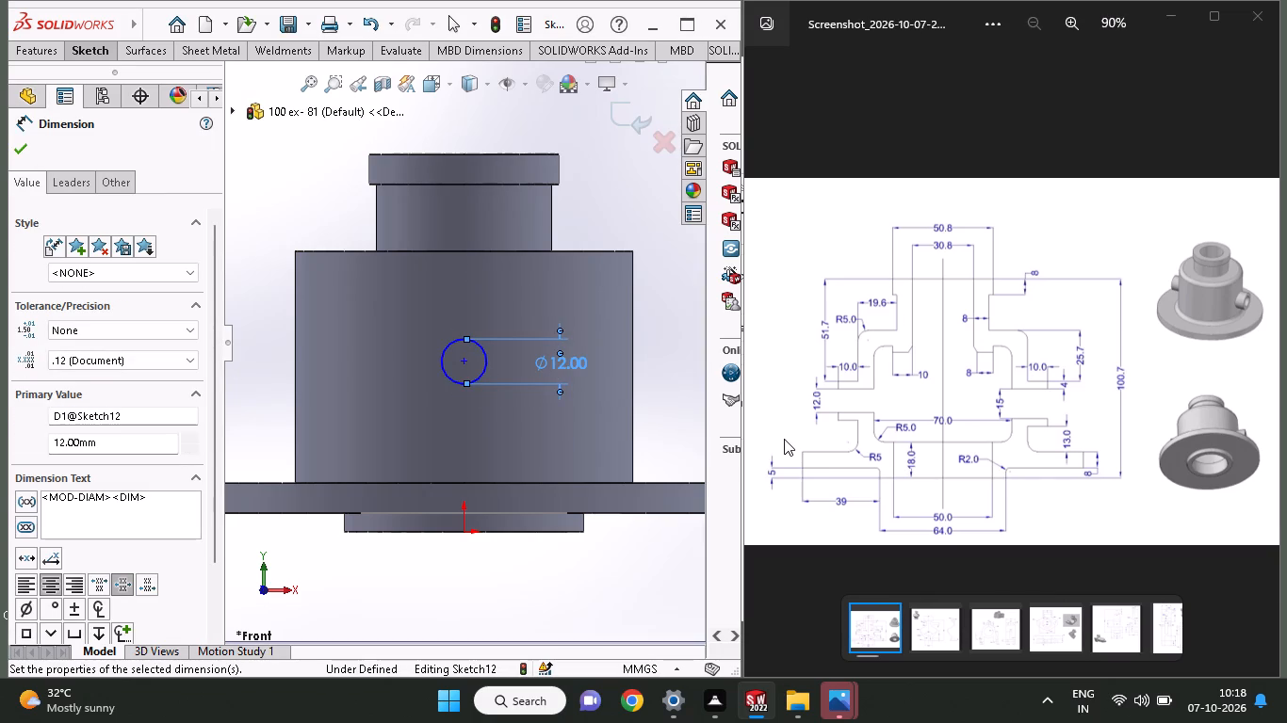
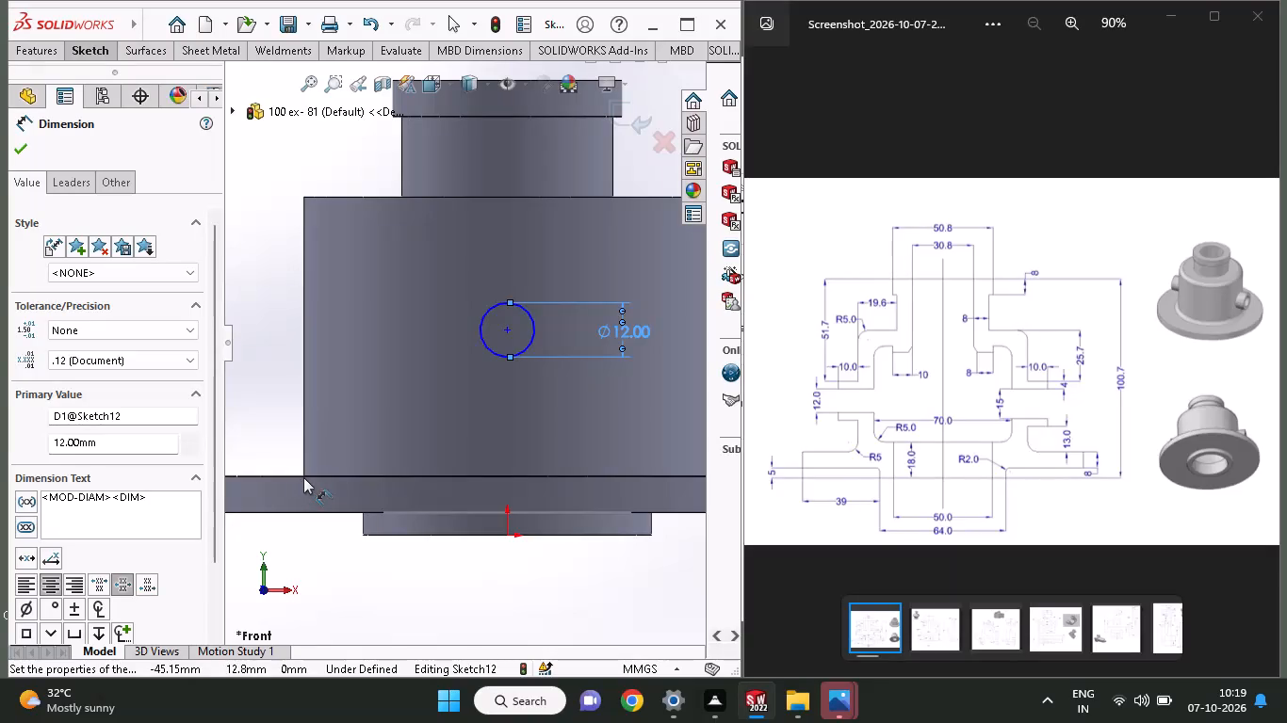
Dimension the circle's centre 25 mm above the flange's top edge at the base of the hub body.
click(302, 476)
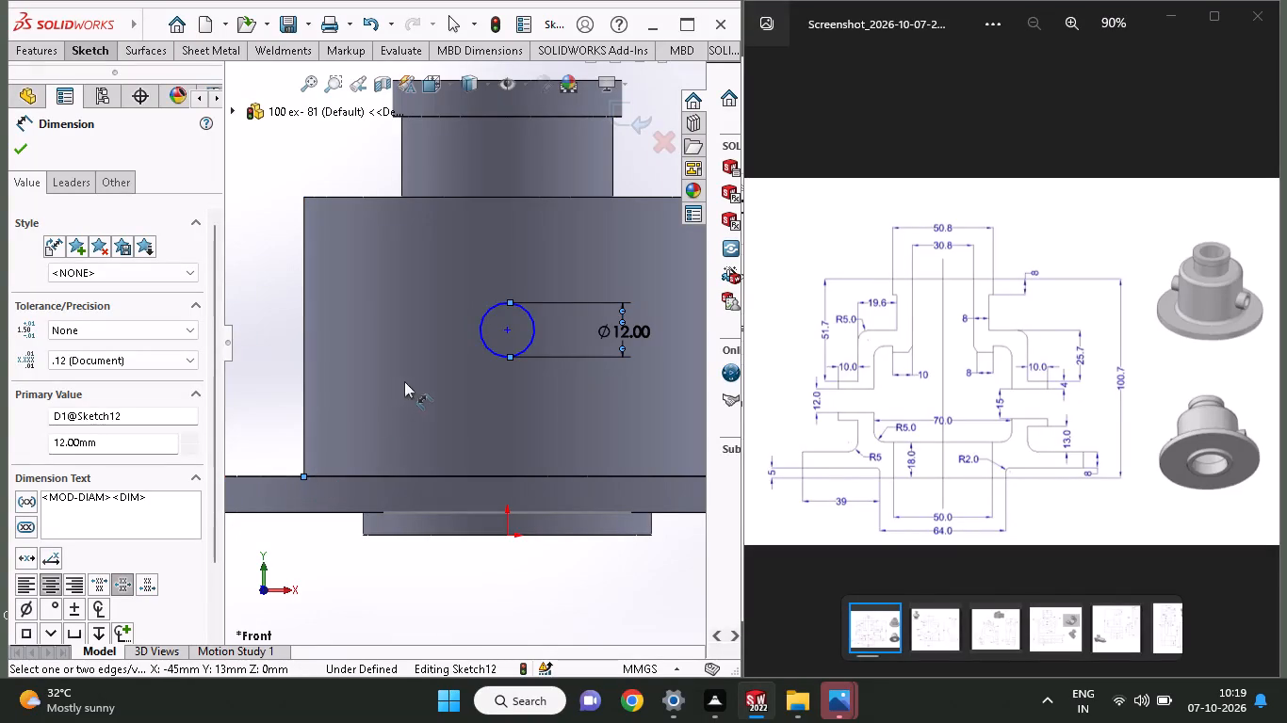
click(504, 330)
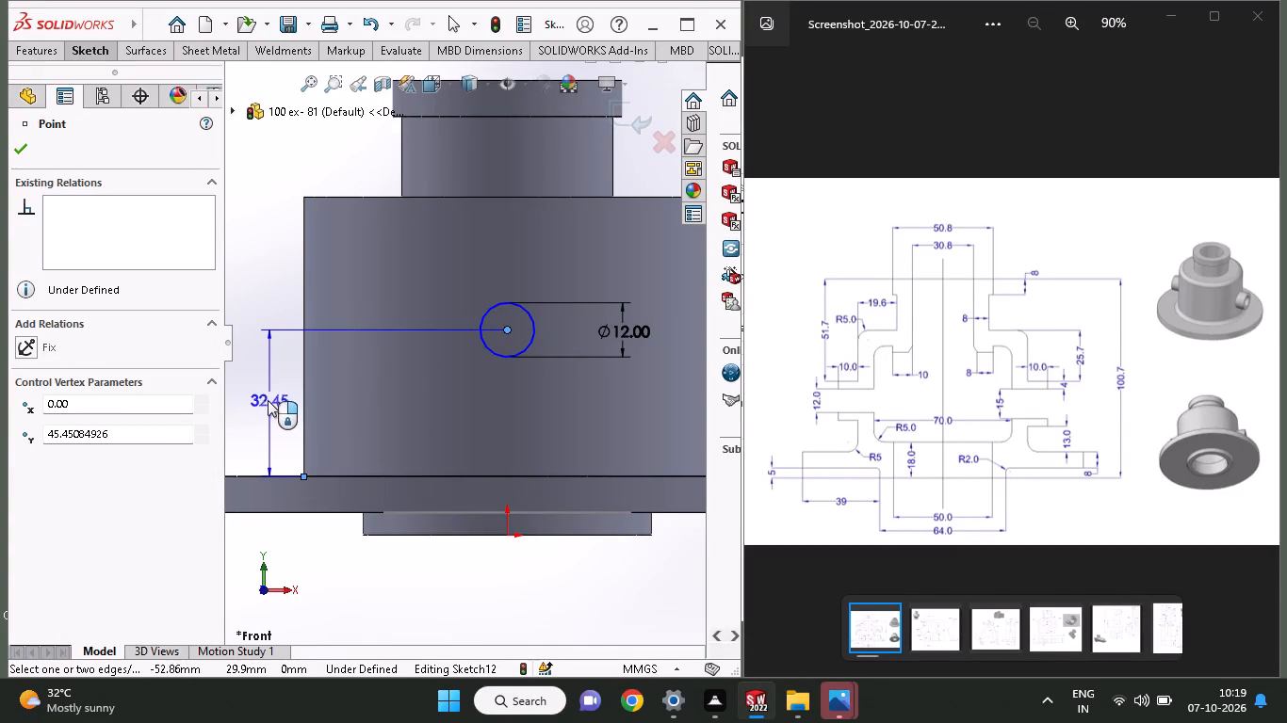
click(262, 399)
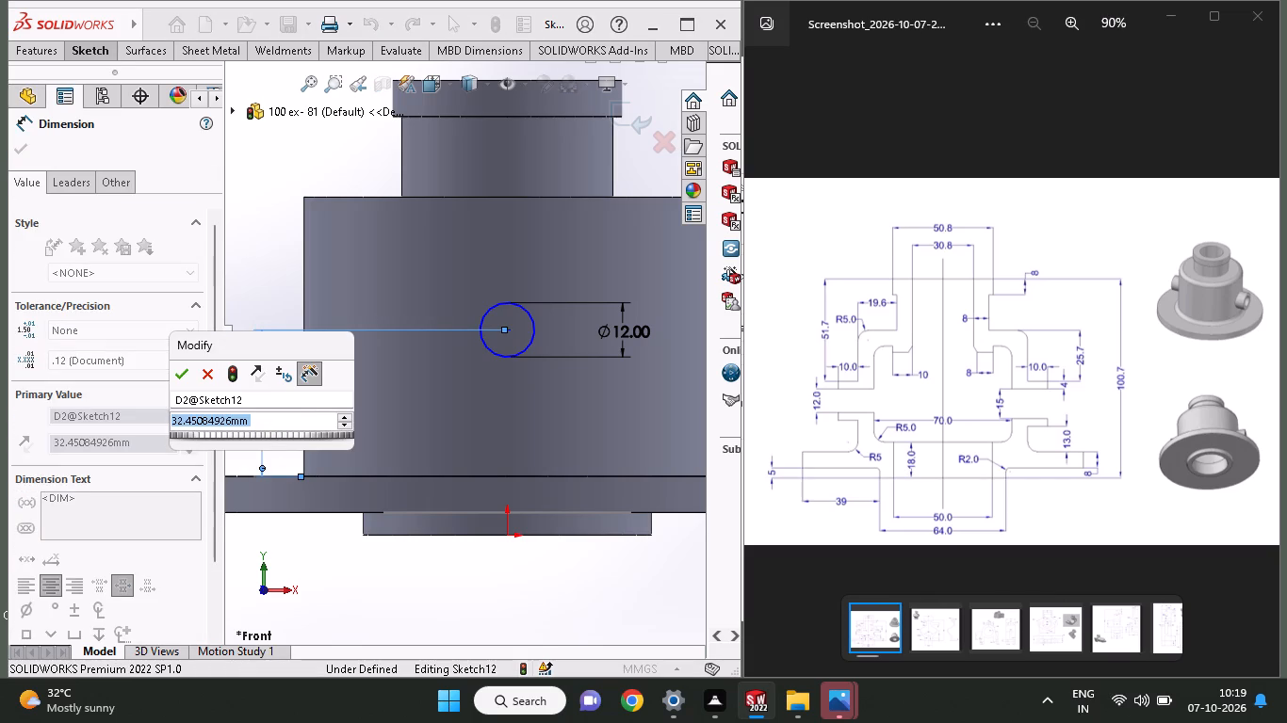
key(8)
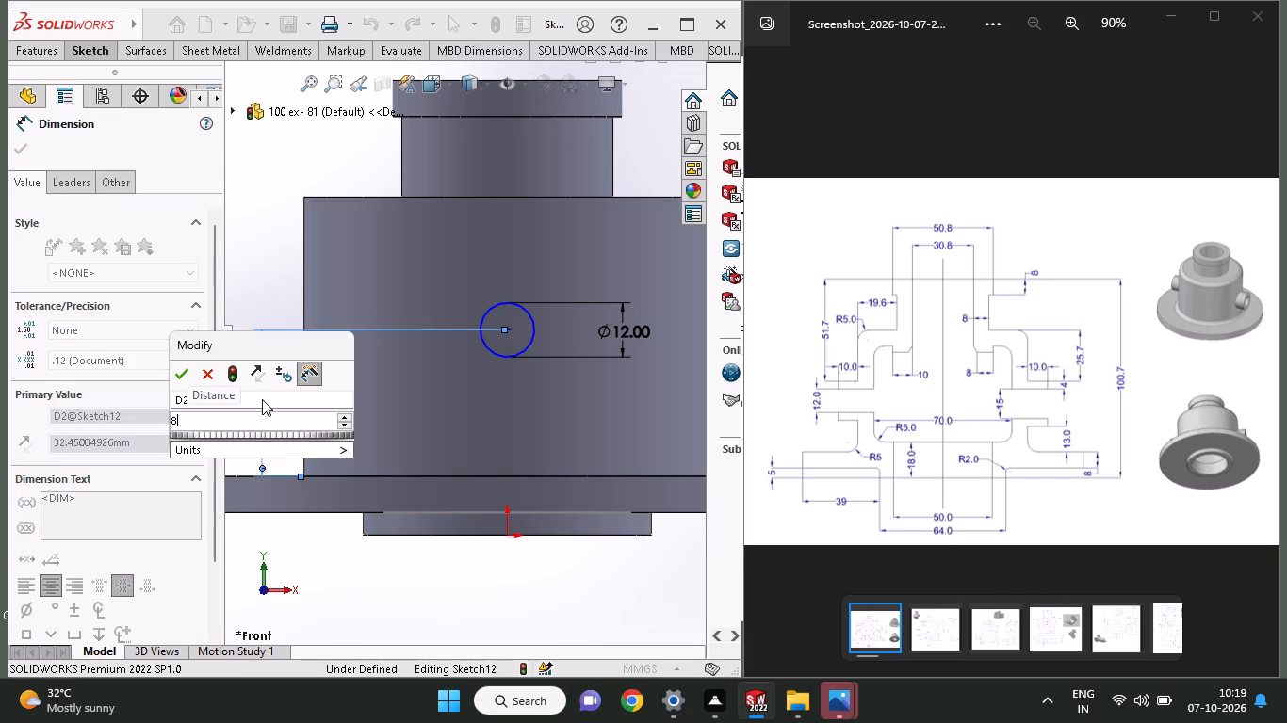
key(shift+plus)
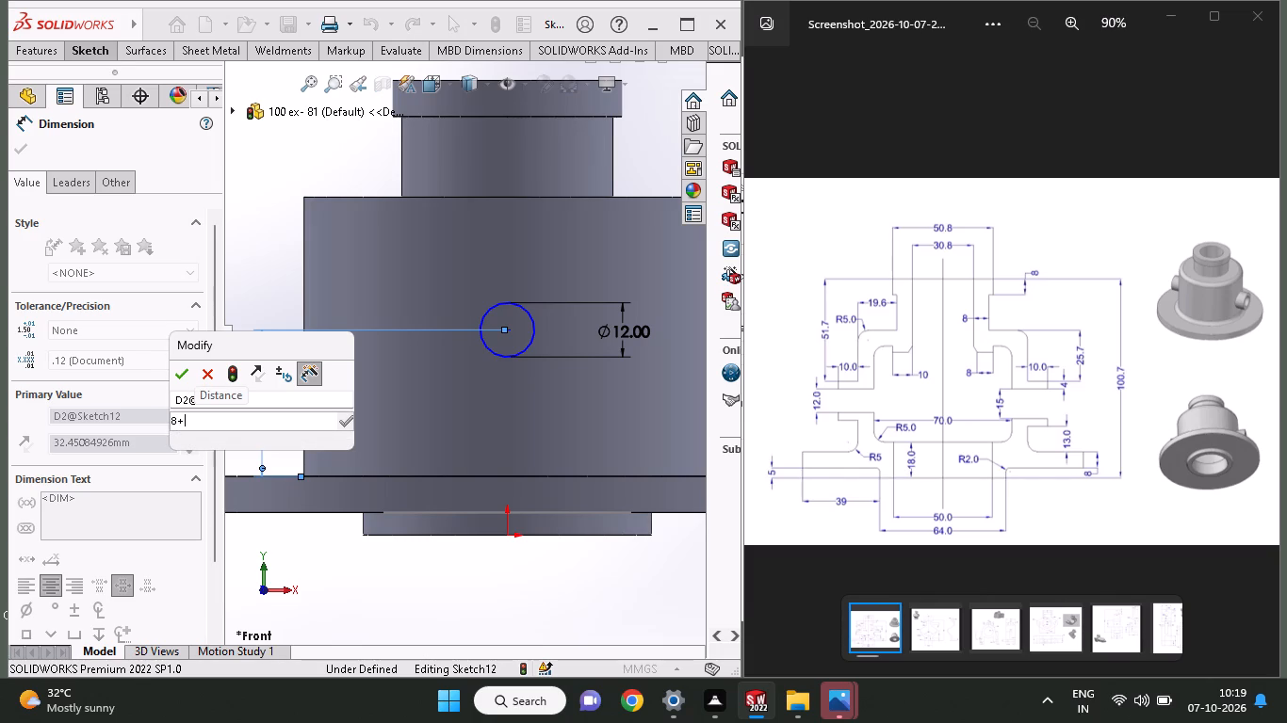
text(13)
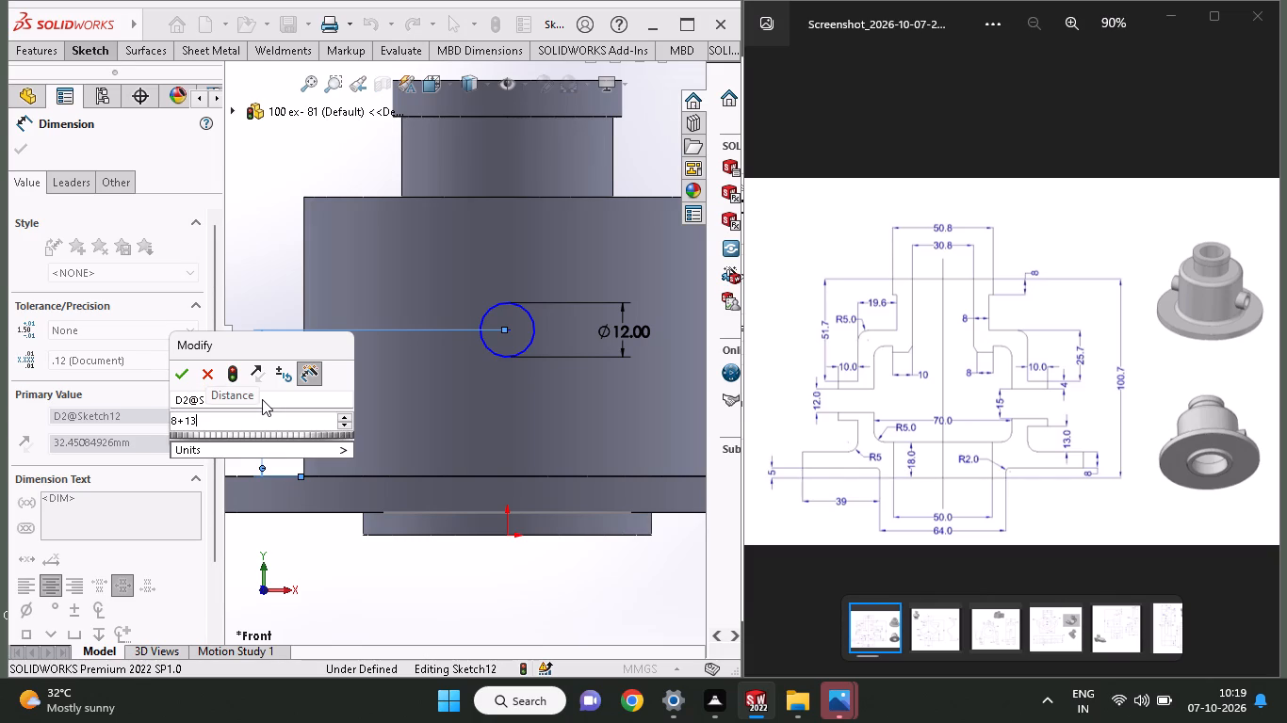
key(shift+plus)
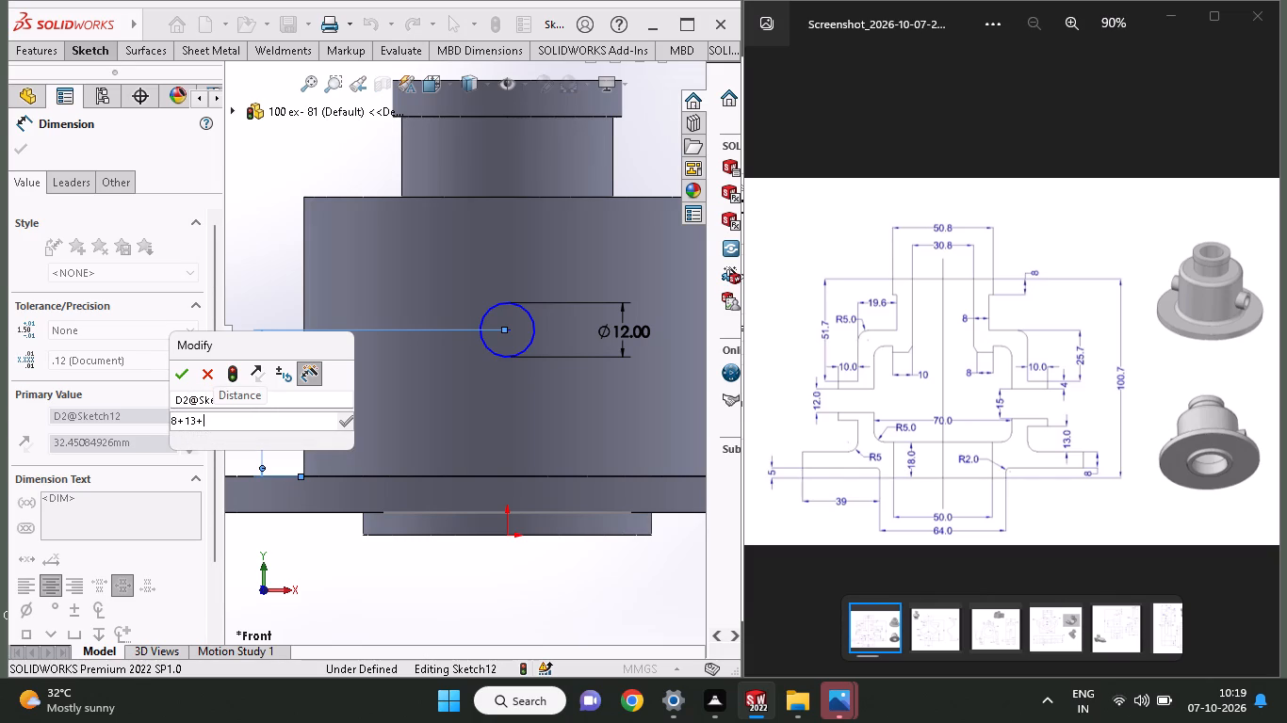
key(4)
click(178, 378)
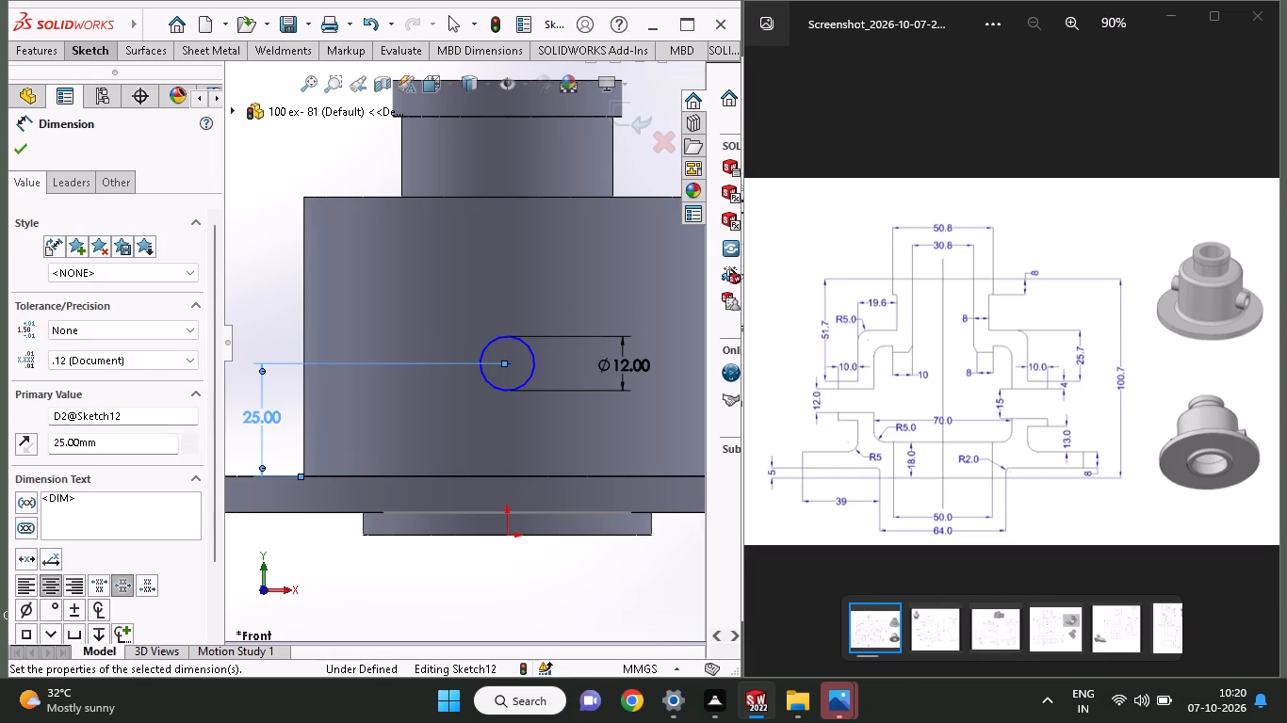
Draw a second circle concentric with the 12 mm circle and dimension its diameter to 20 mm.
click(94, 56)
click(122, 126)
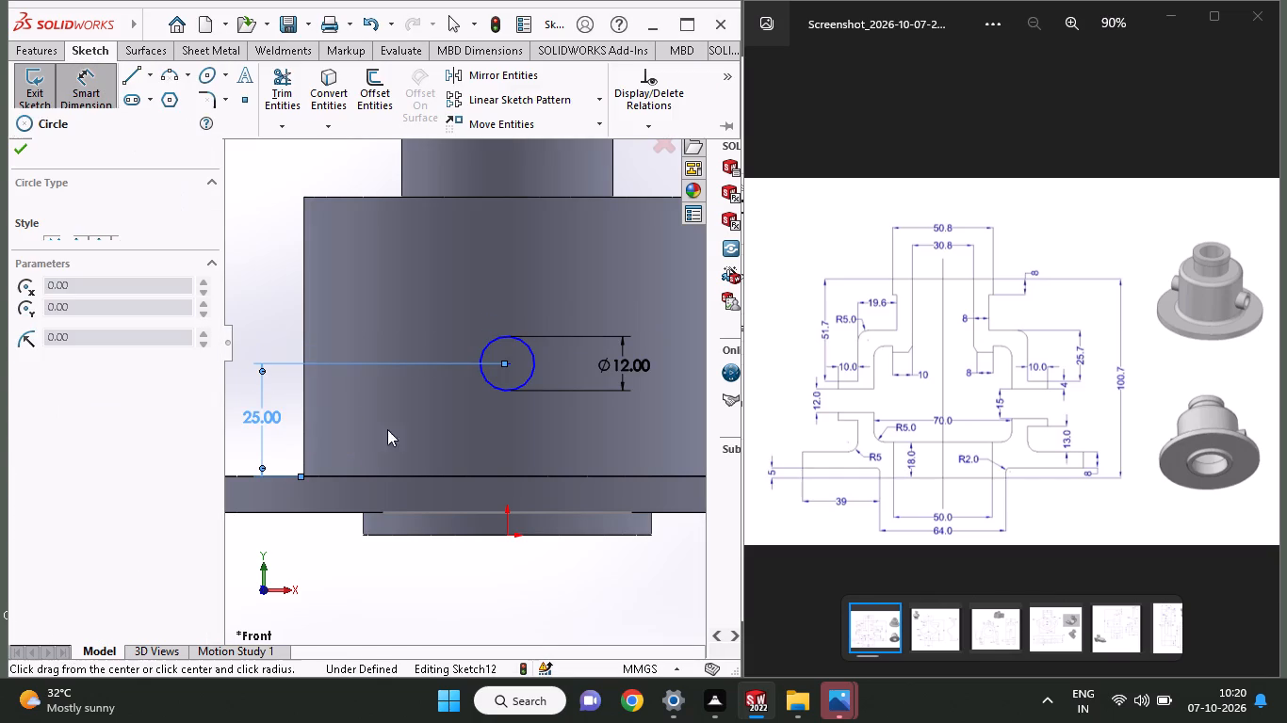
click(508, 367)
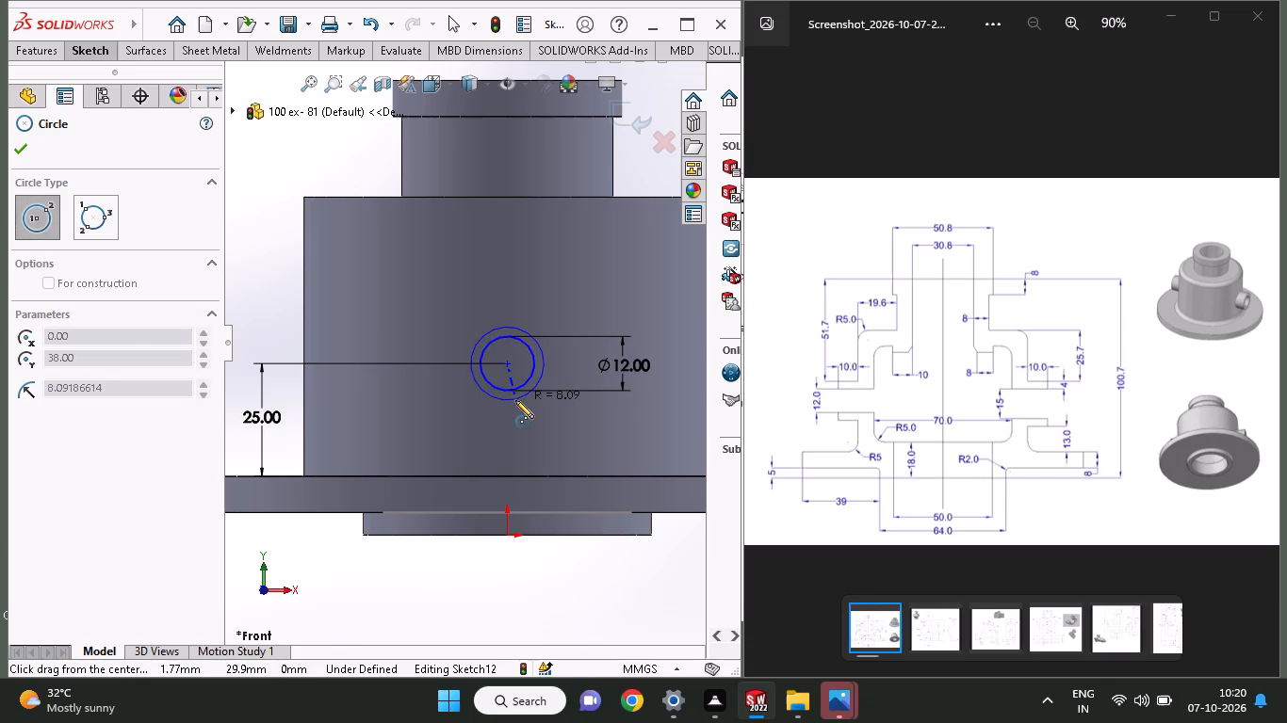
click(515, 403)
click(85, 48)
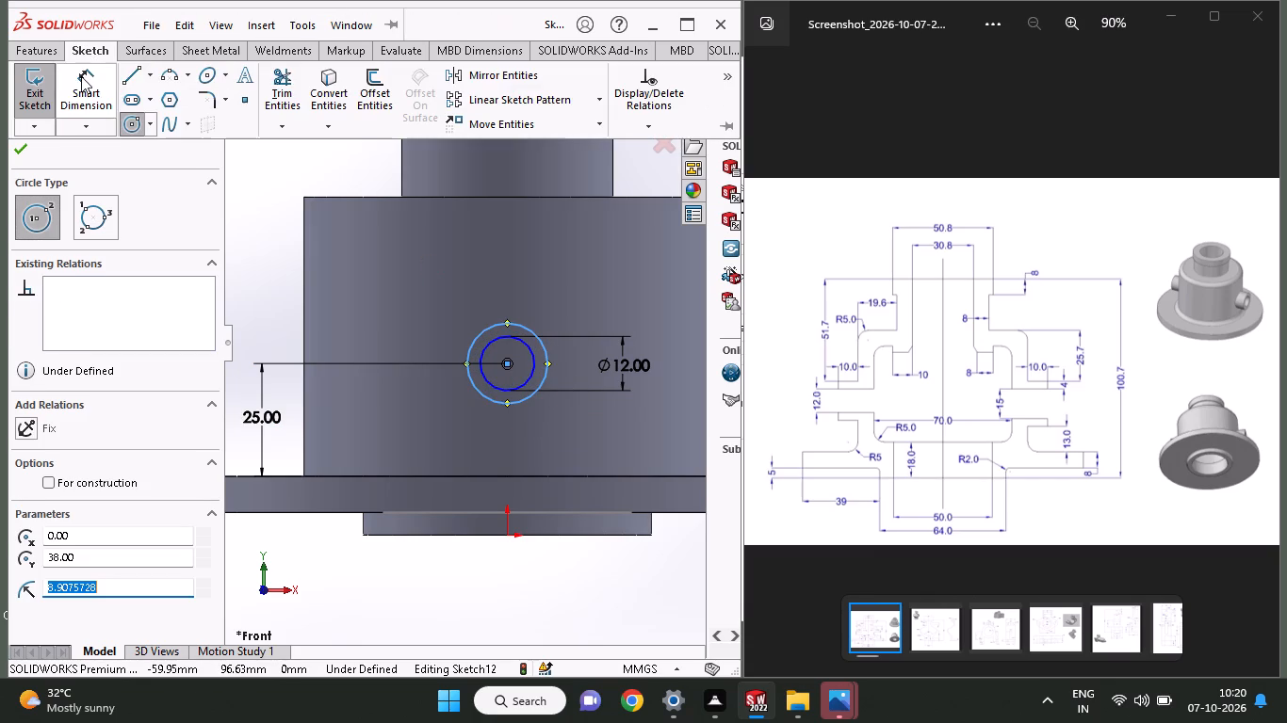
click(81, 76)
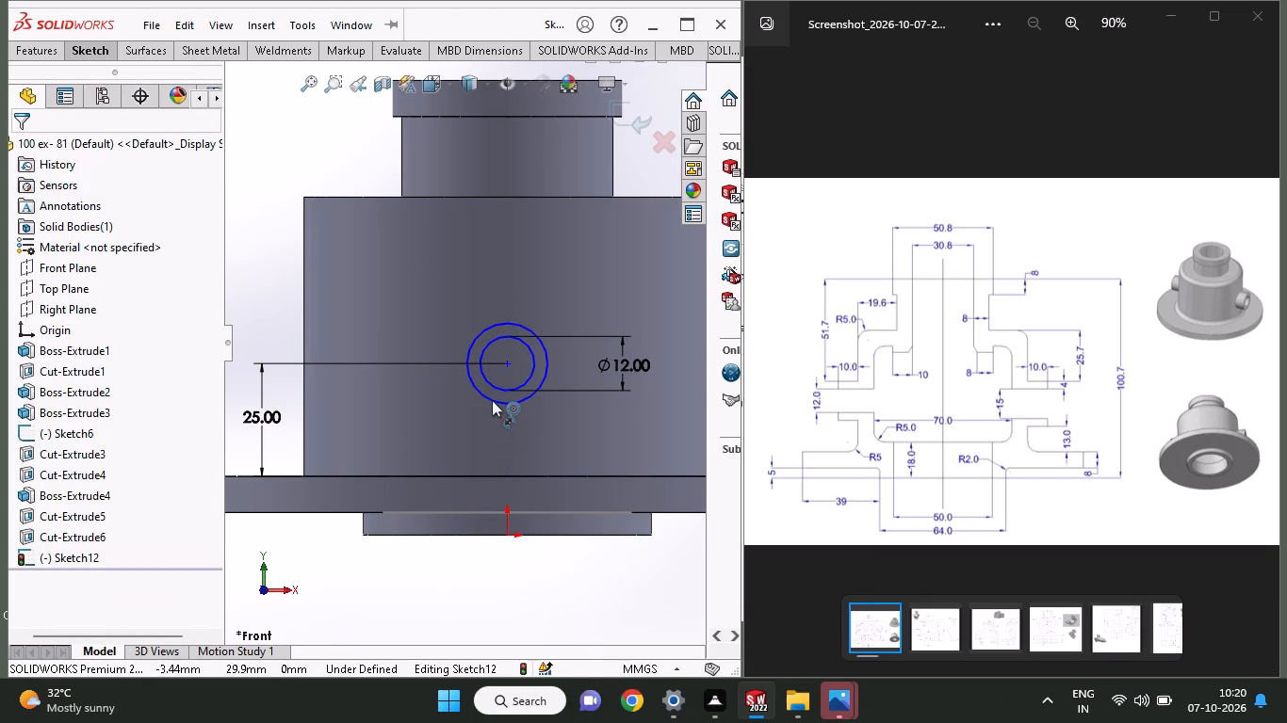
click(492, 400)
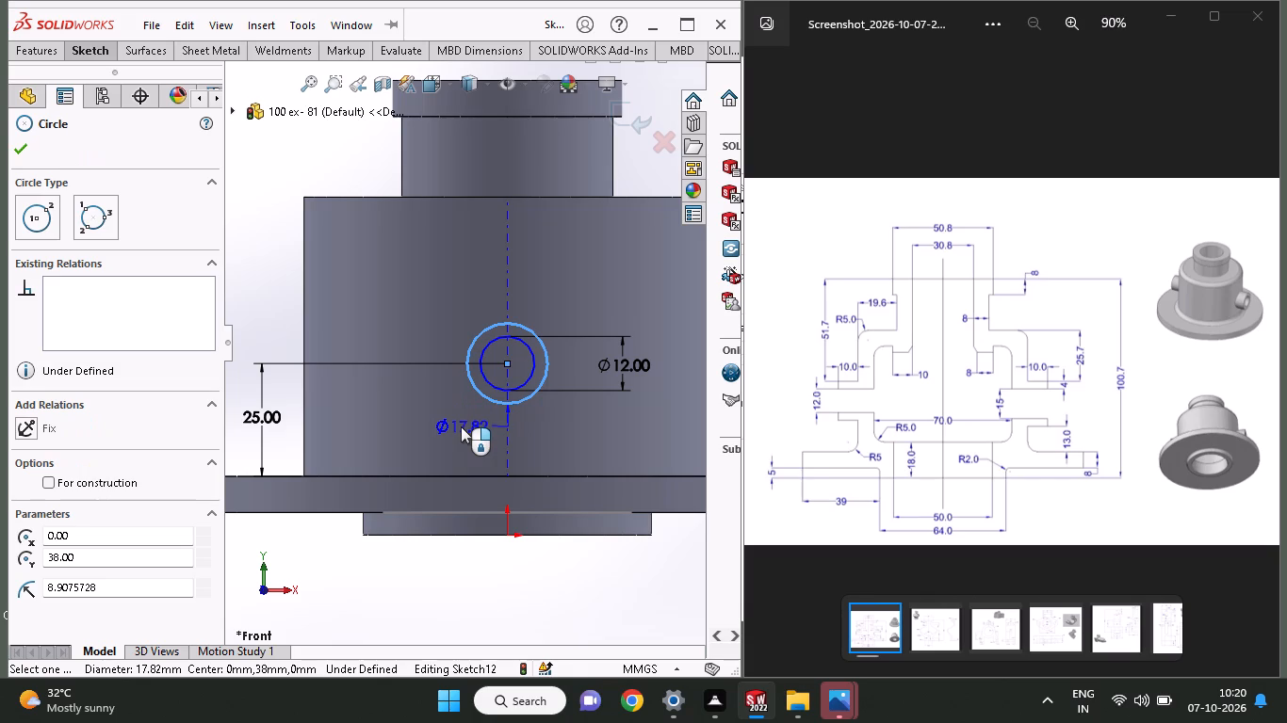
click(461, 426)
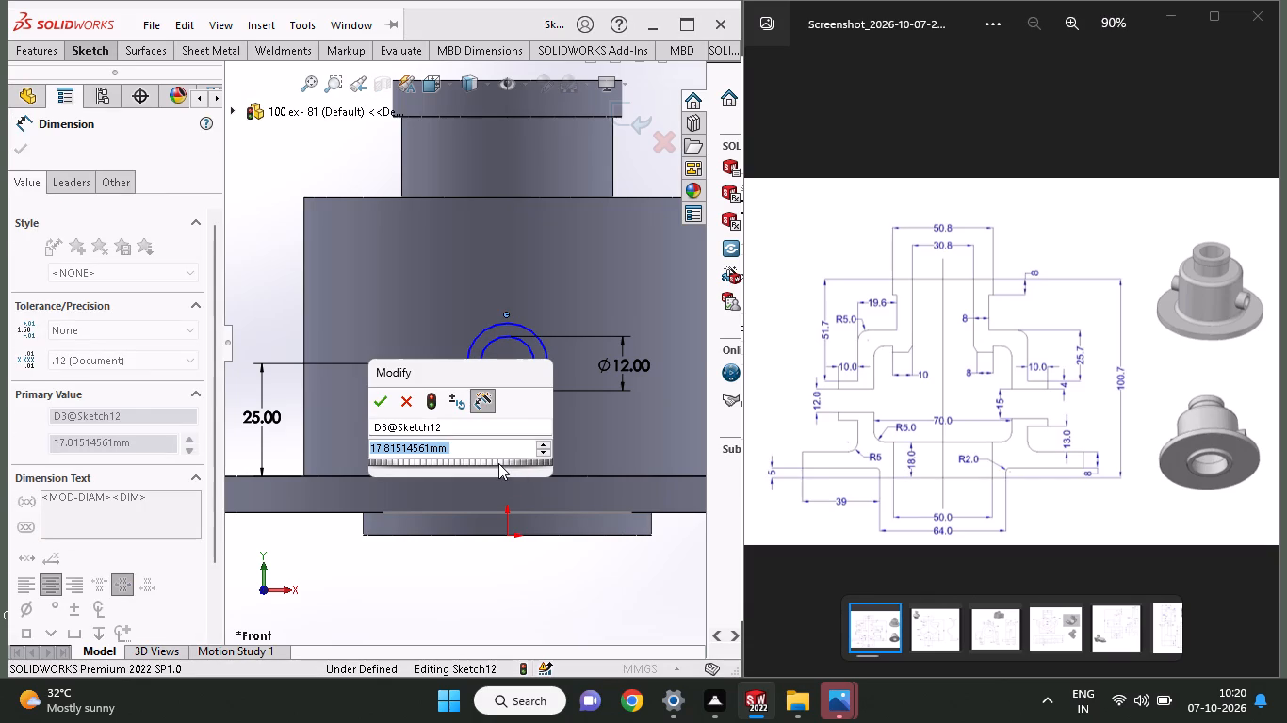
text(20)
key(Return)
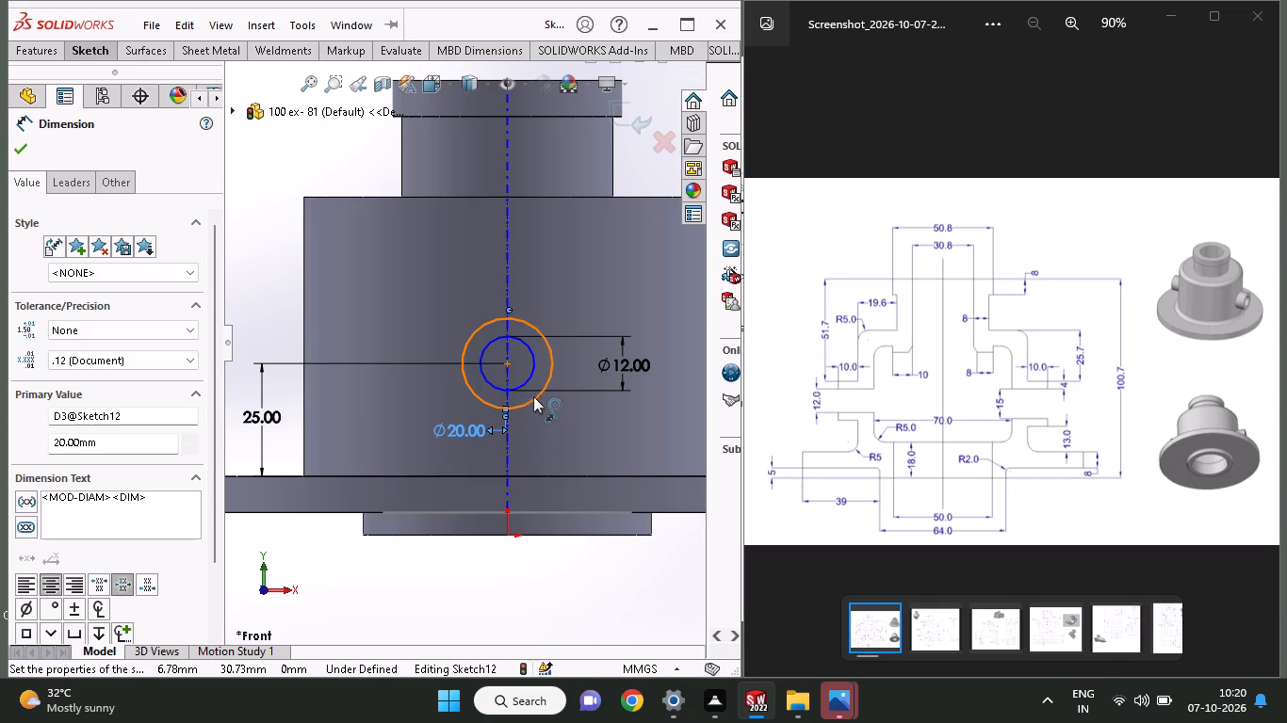
Boss-extrude the ring between the 12 mm and 20 mm circles with a Mid Plane depth of 110 mm, merging the result.
click(39, 42)
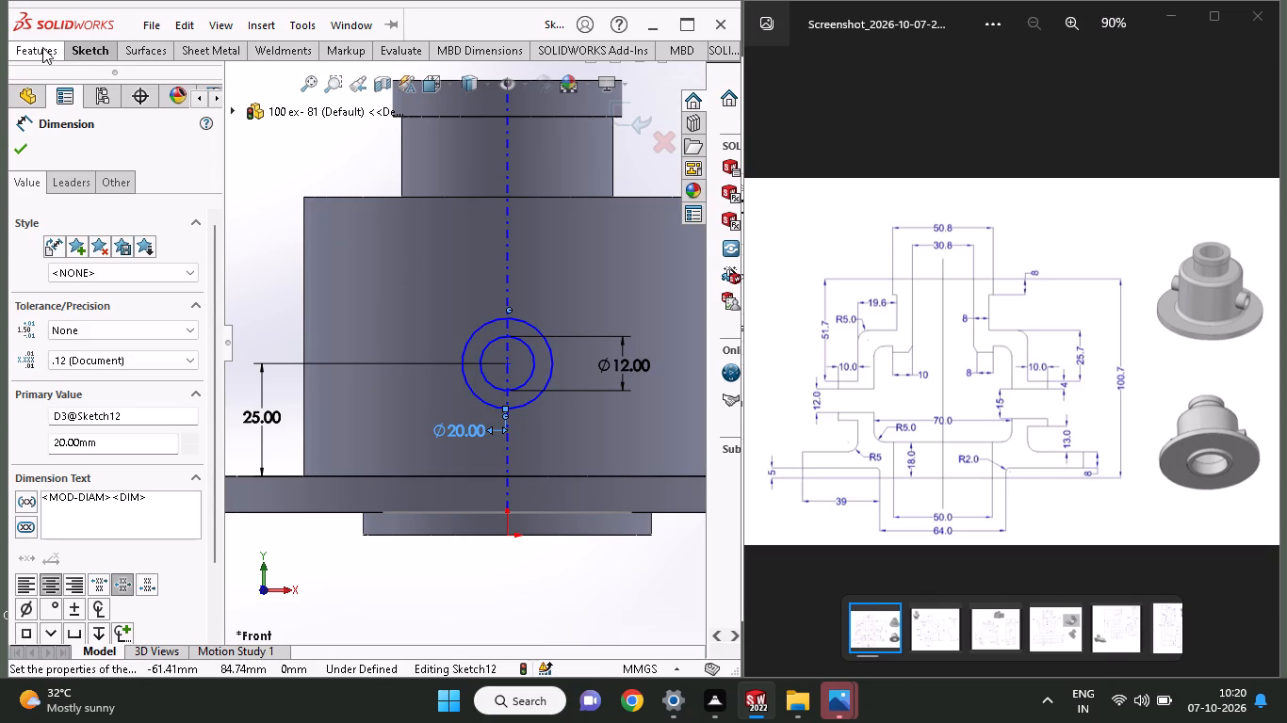
click(42, 94)
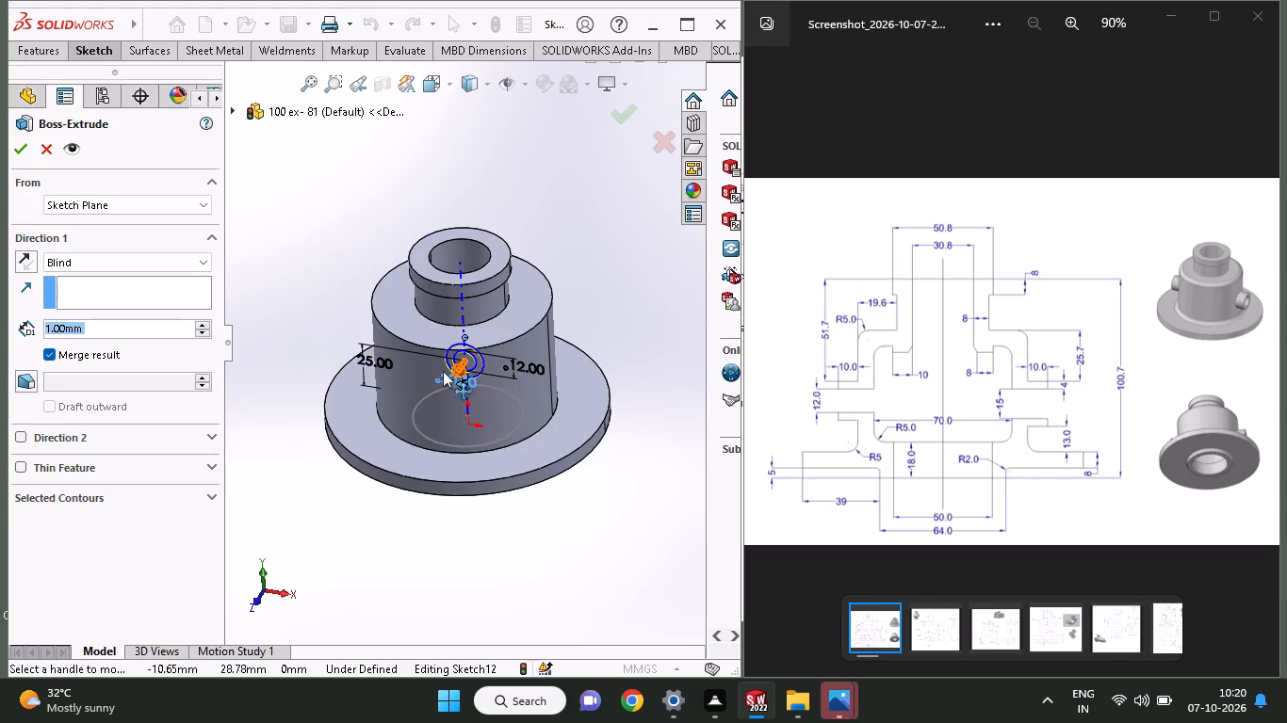
drag(461, 373, 426, 477)
middle_drag(481, 399, 479, 405)
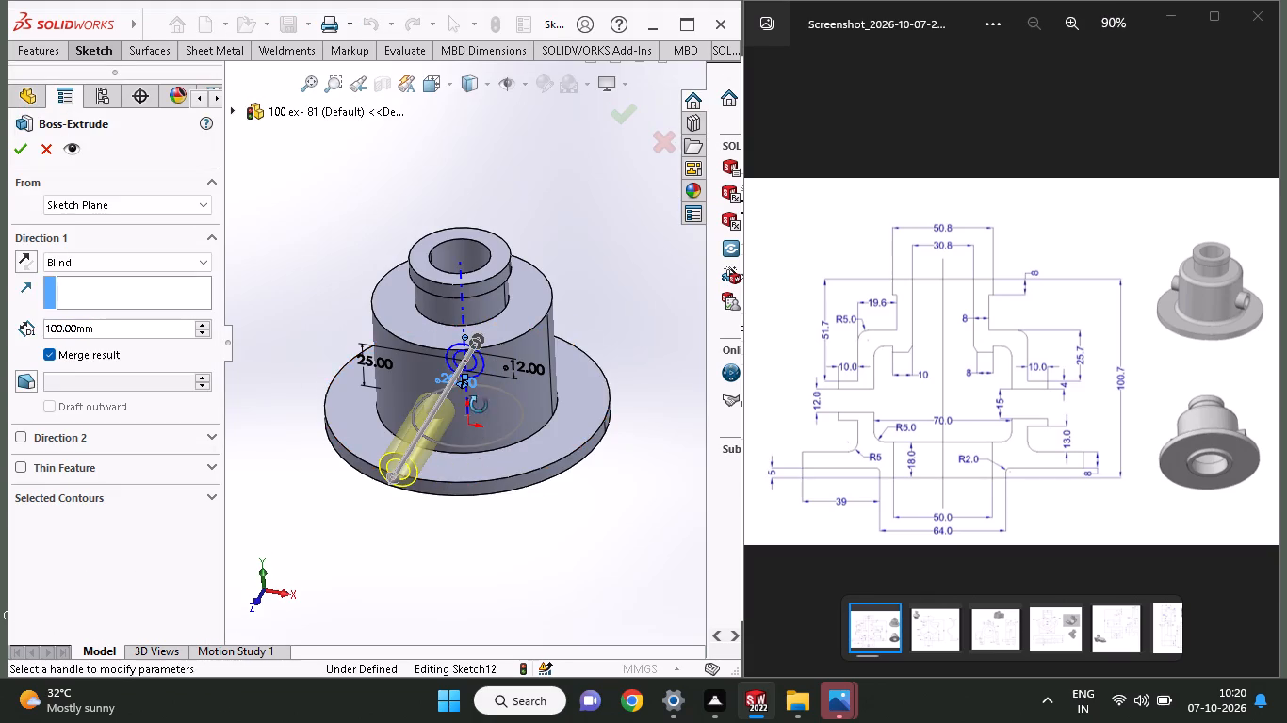
middle_drag(479, 405, 411, 531)
scroll(451, 444, up, 1)
drag(495, 313, 538, 246)
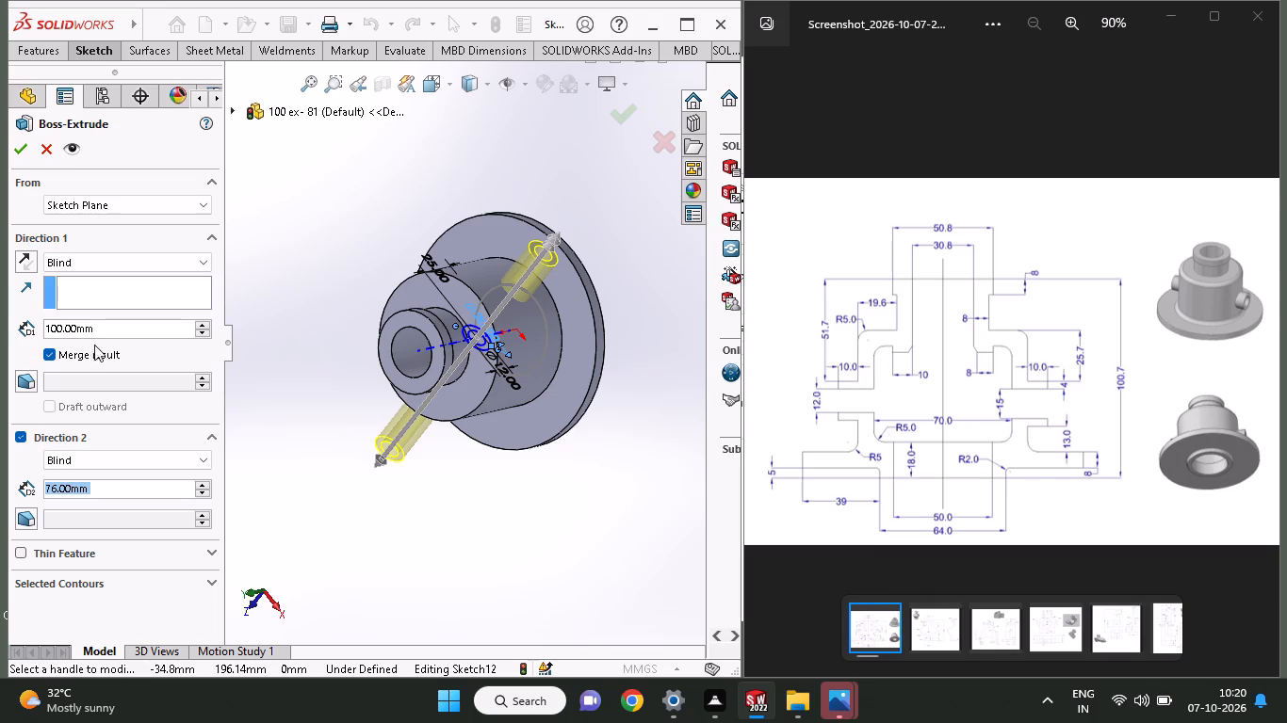
click(113, 268)
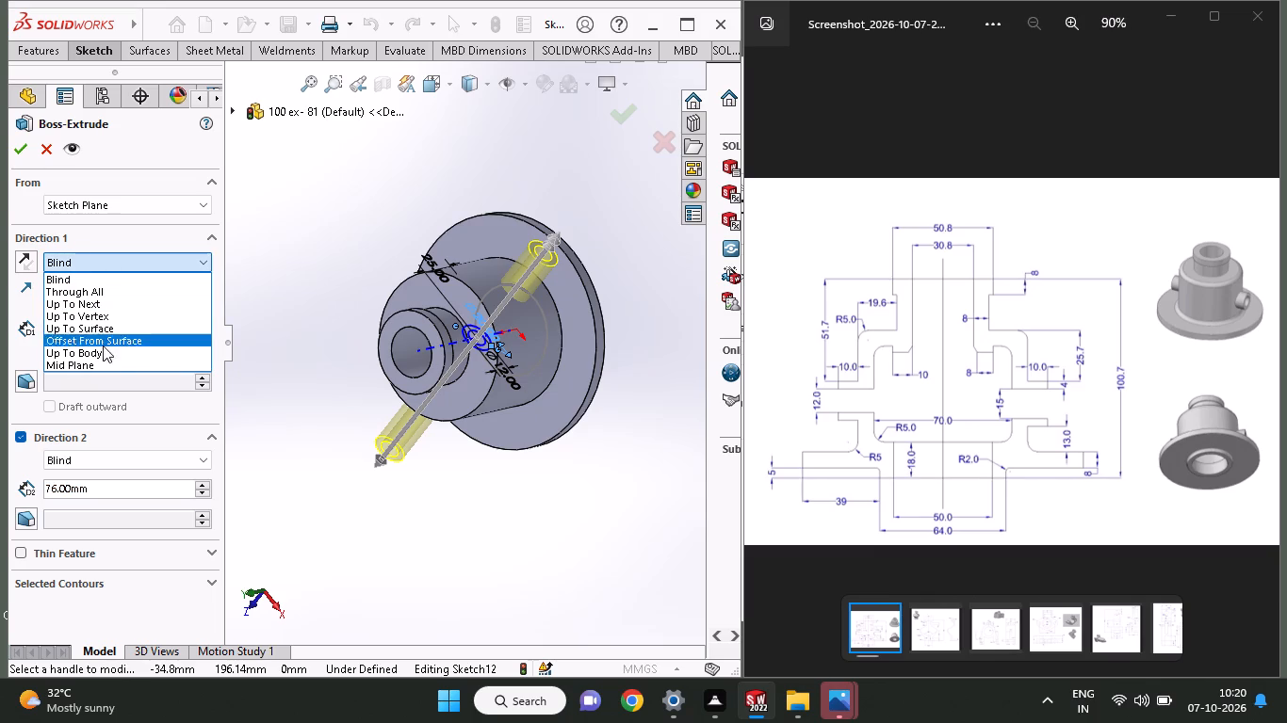
click(103, 361)
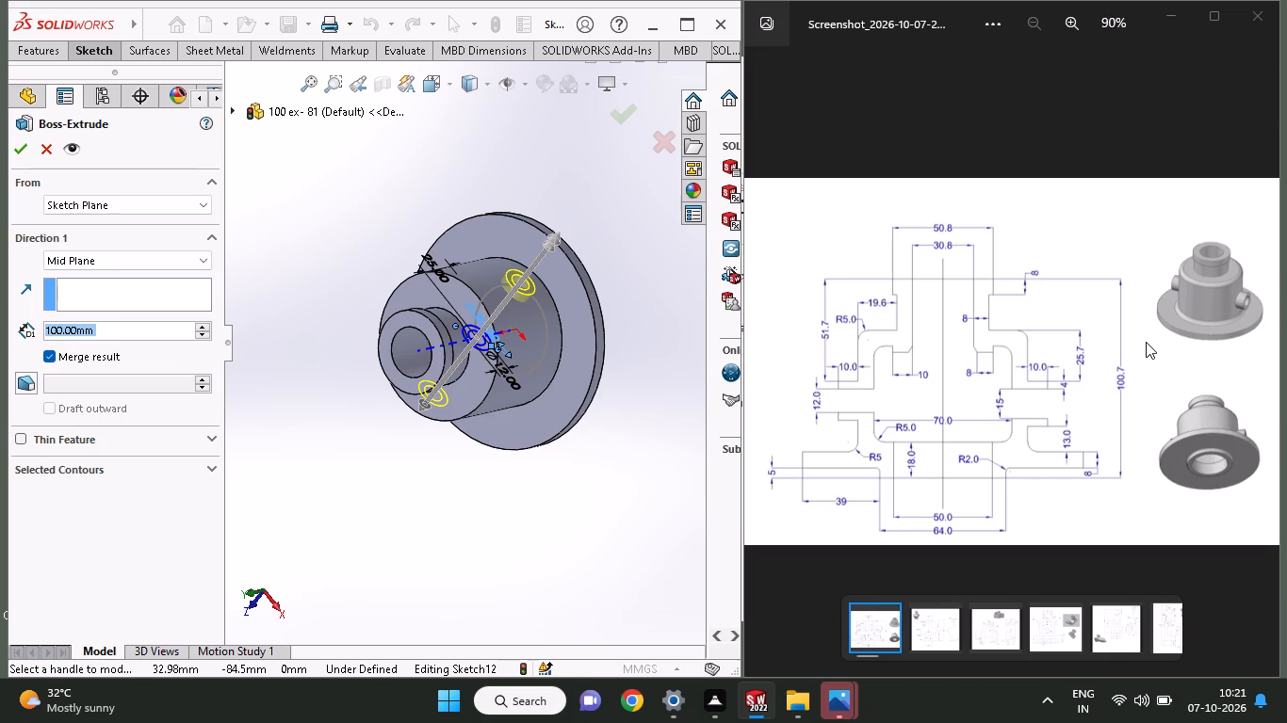
text(110)
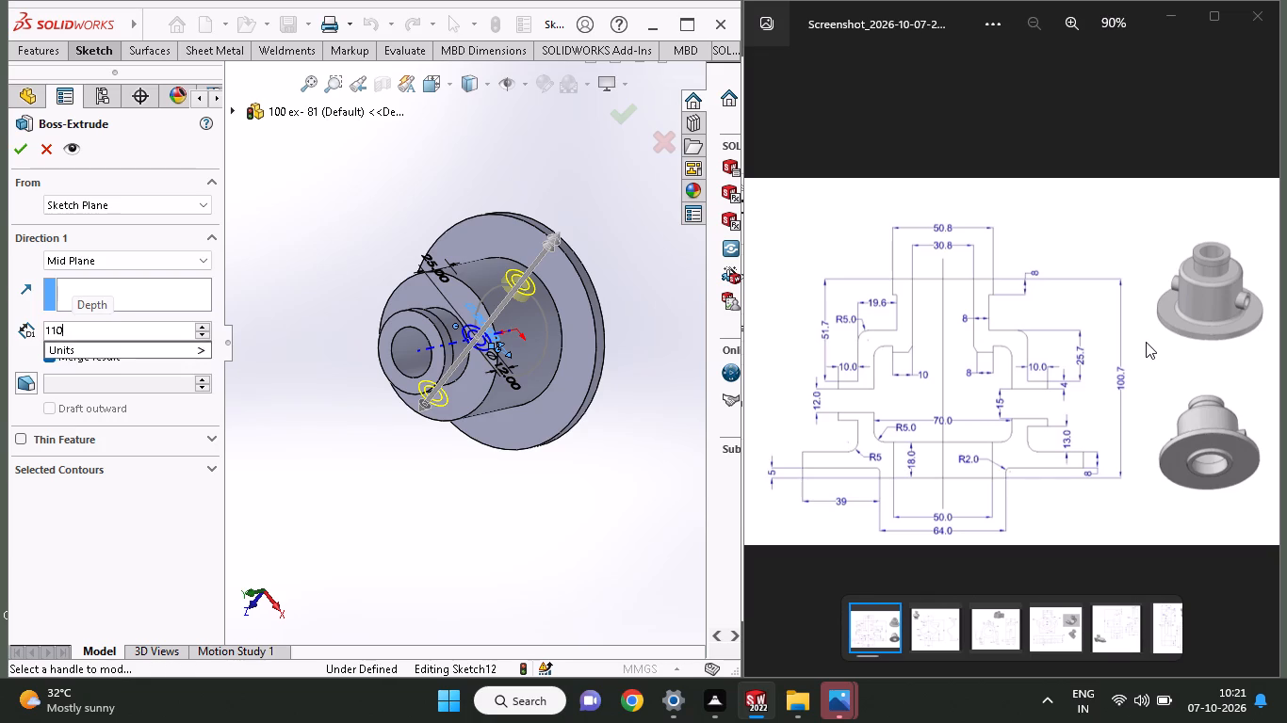
key(Return)
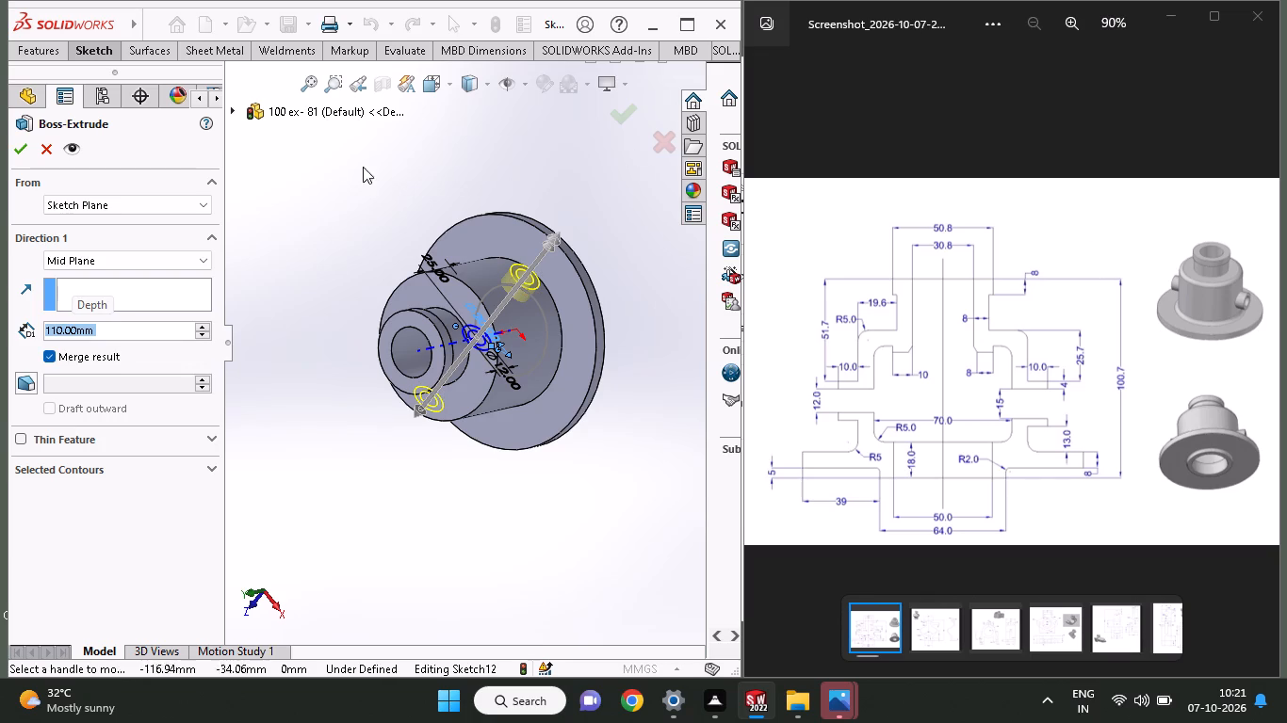
click(21, 150)
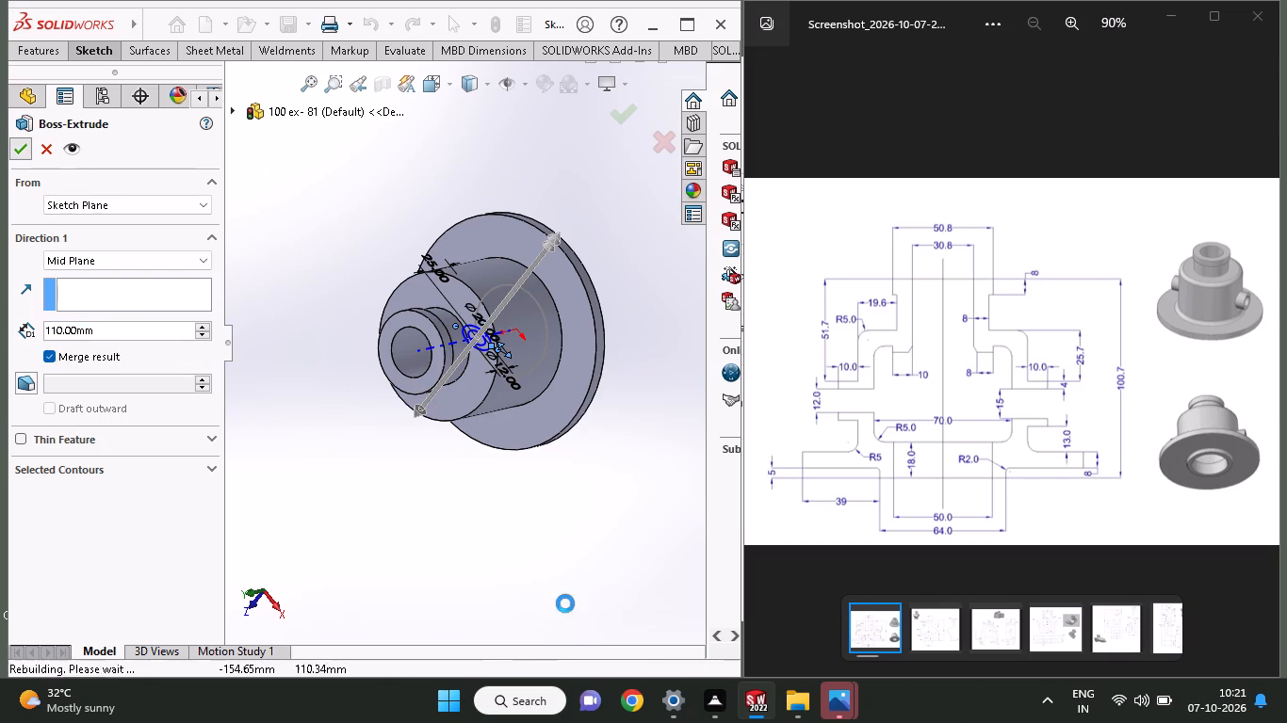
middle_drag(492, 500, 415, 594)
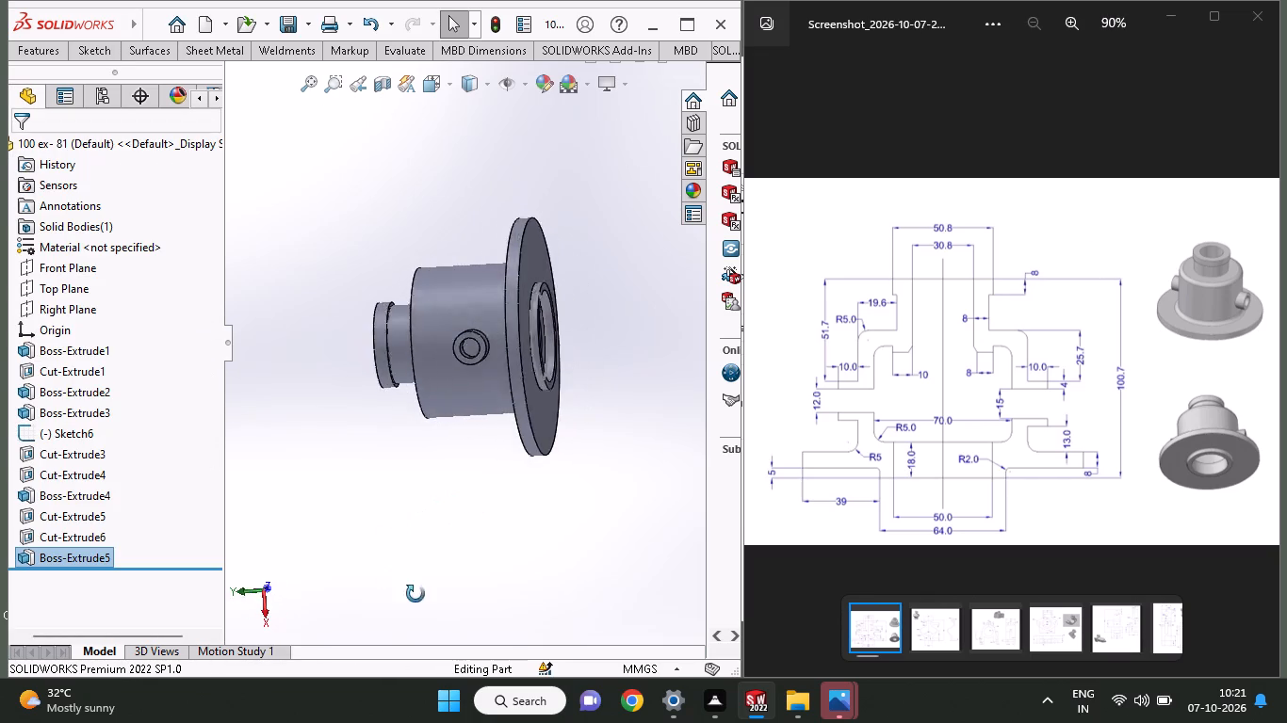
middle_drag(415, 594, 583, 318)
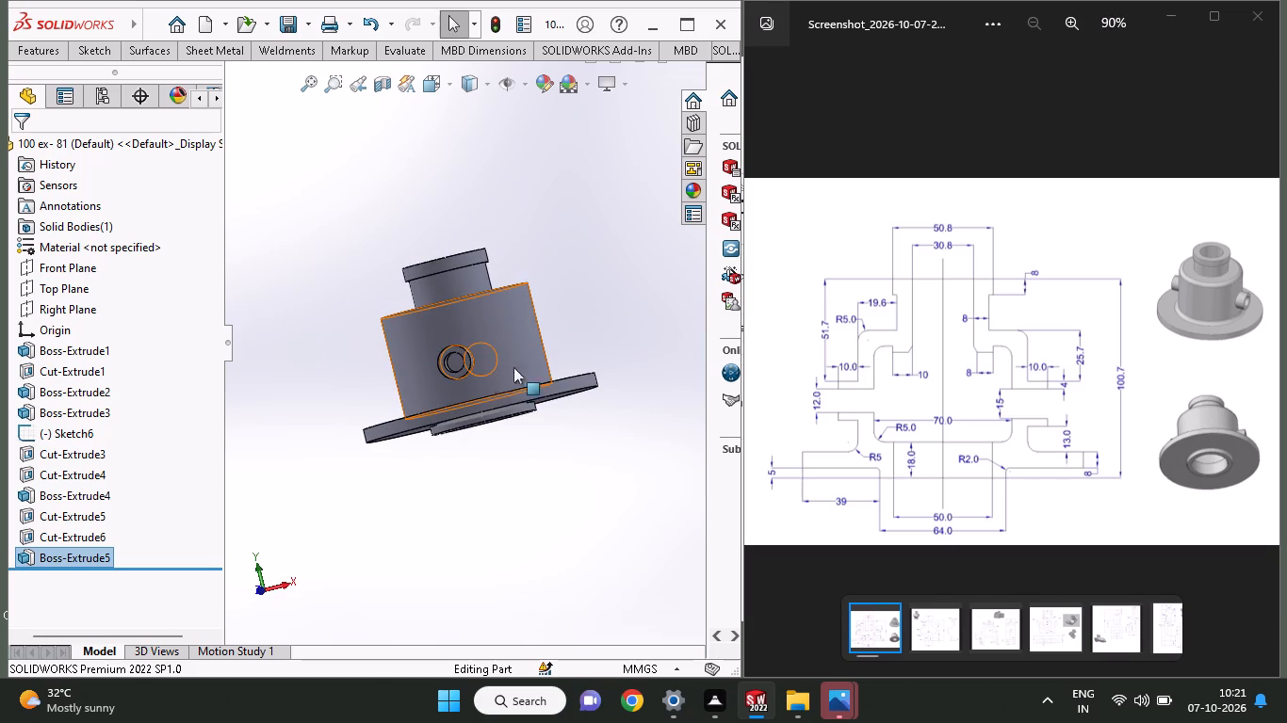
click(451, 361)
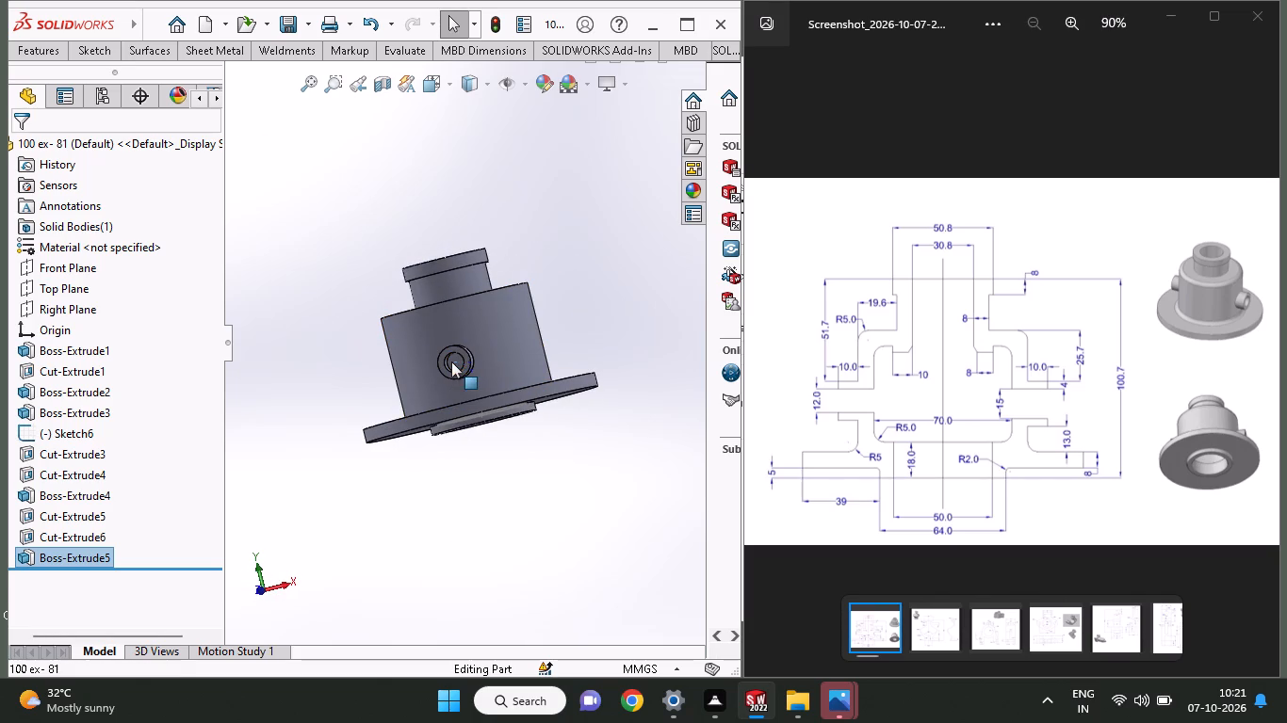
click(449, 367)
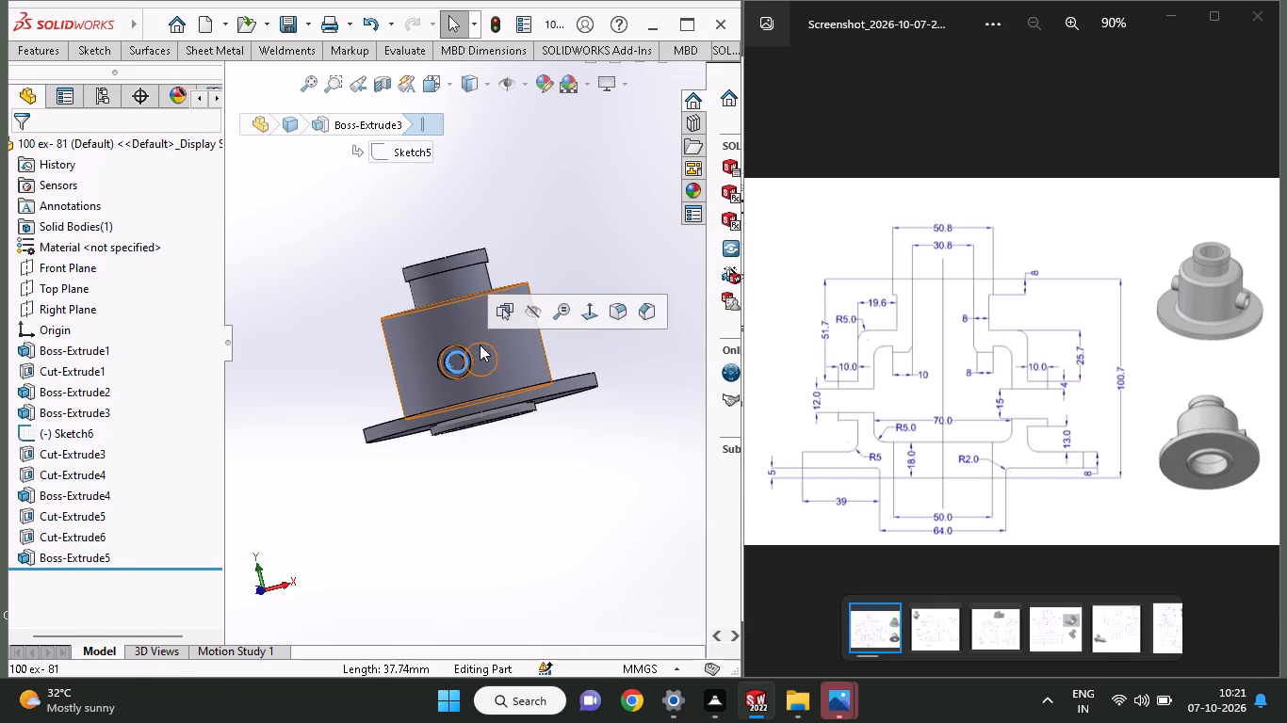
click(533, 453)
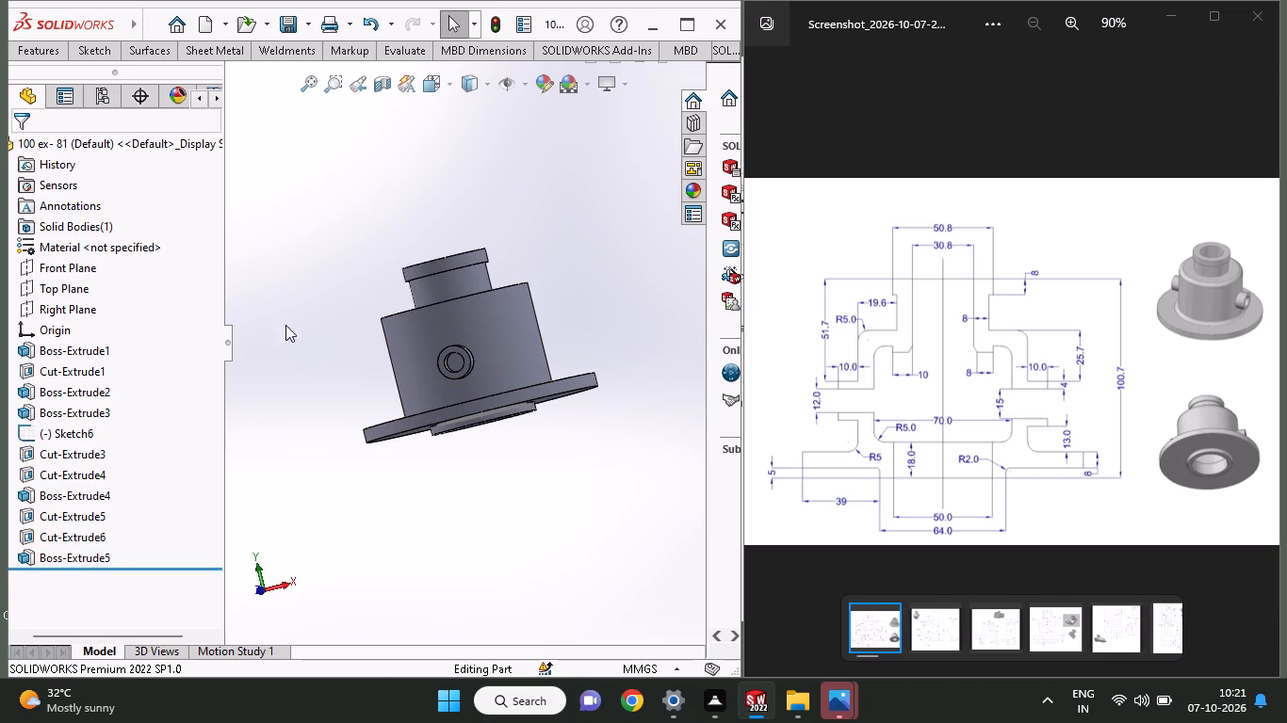
On the Front Plane, sketch a 6 mm radius circle concentric with the side port boss, matching its inner edge.
click(41, 268)
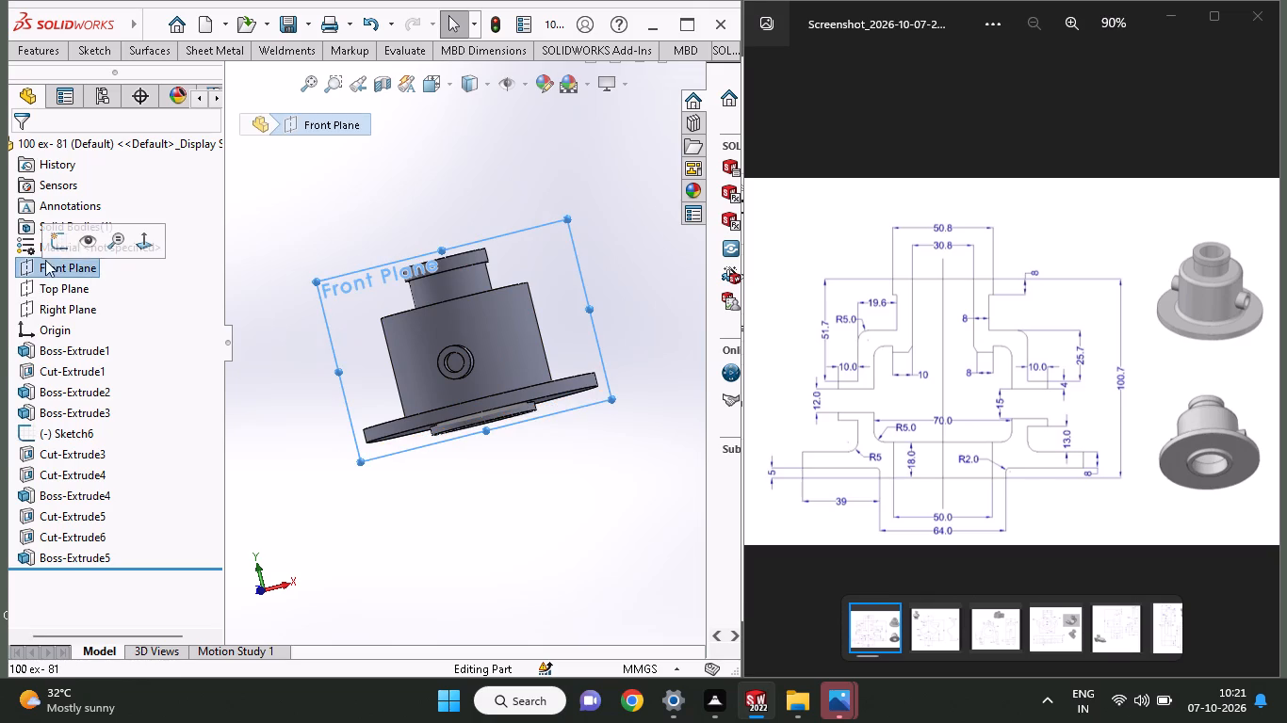
click(52, 247)
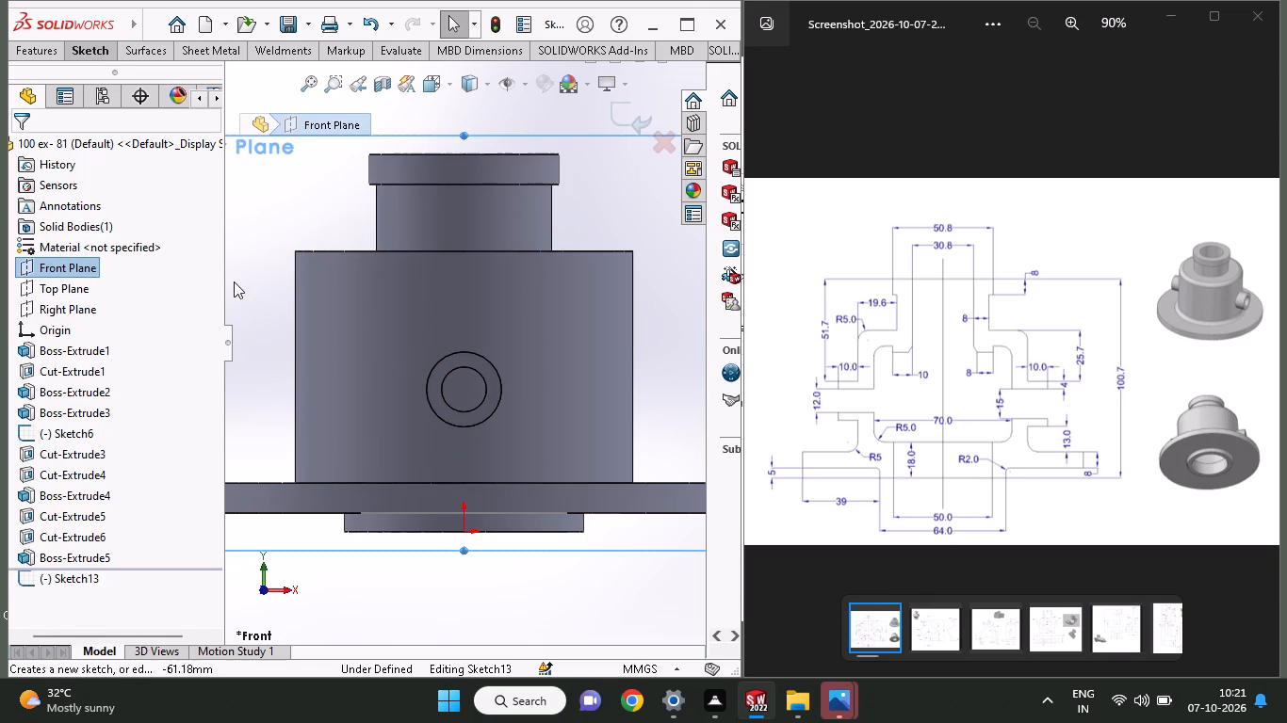
click(104, 57)
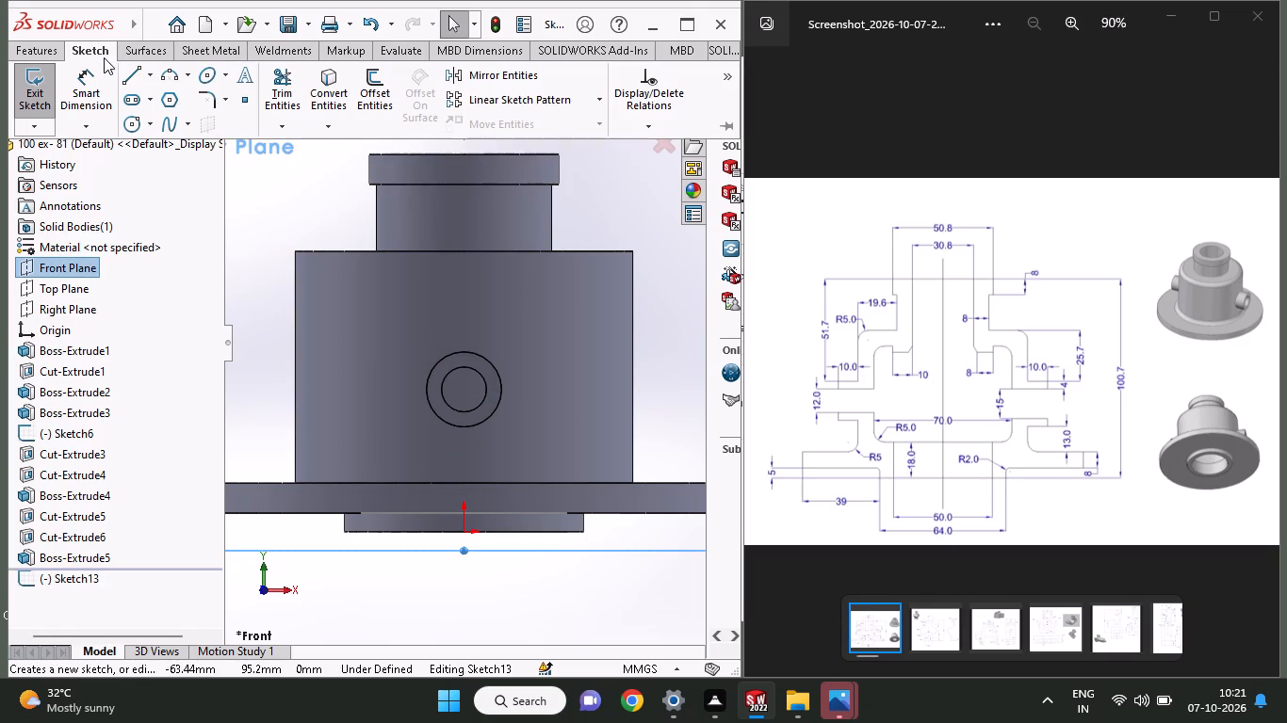
click(135, 127)
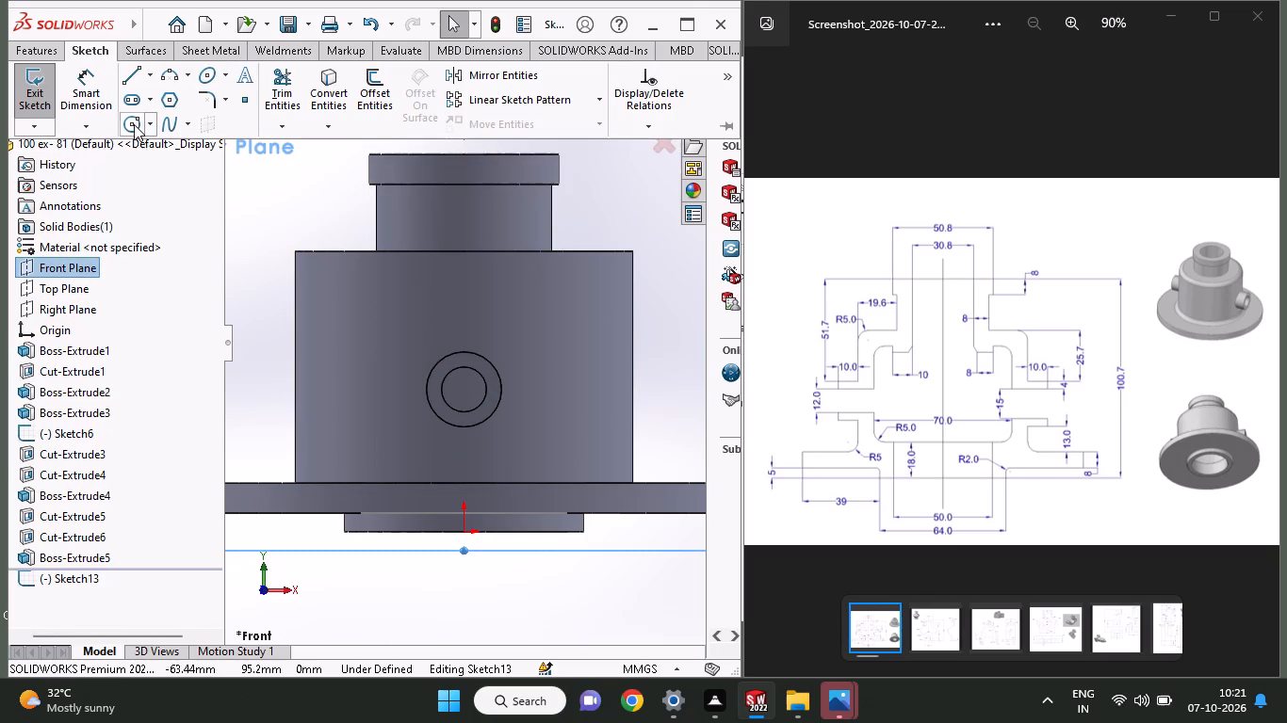
click(464, 391)
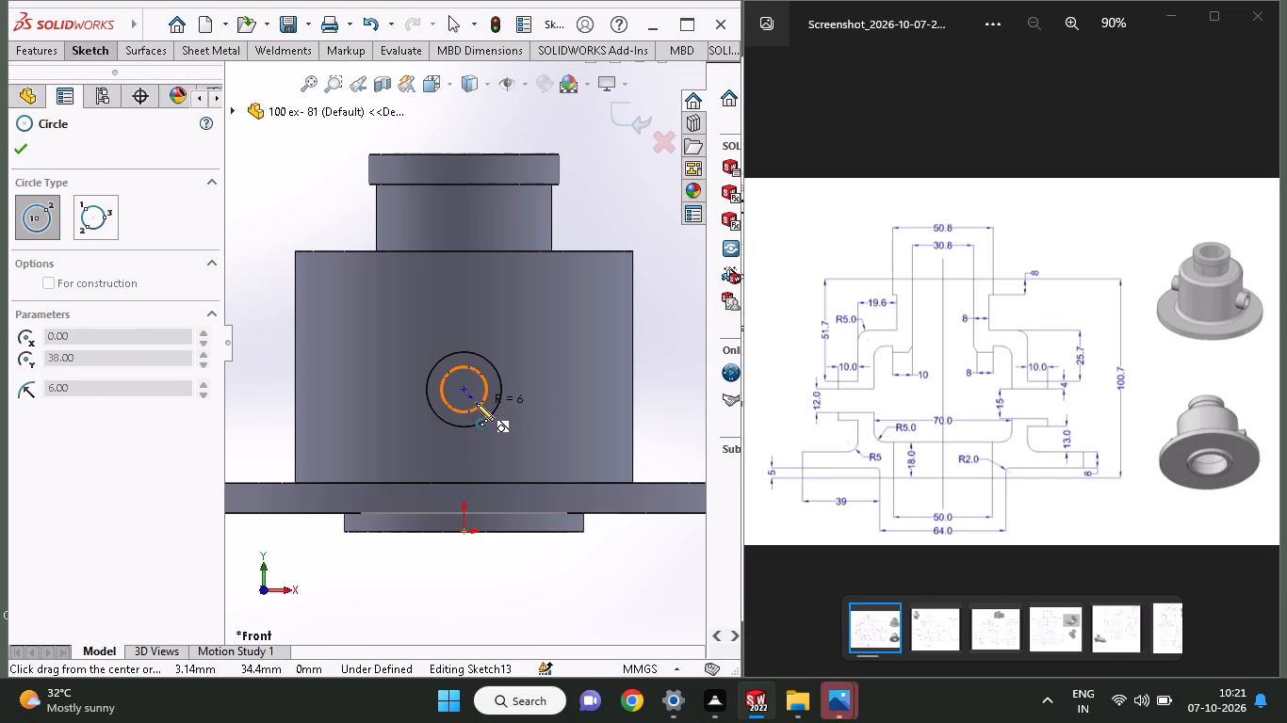
click(476, 403)
Cut-extrude the port circle Mid Plane with a depth of 1688 mm, through both side port bosses.
click(35, 55)
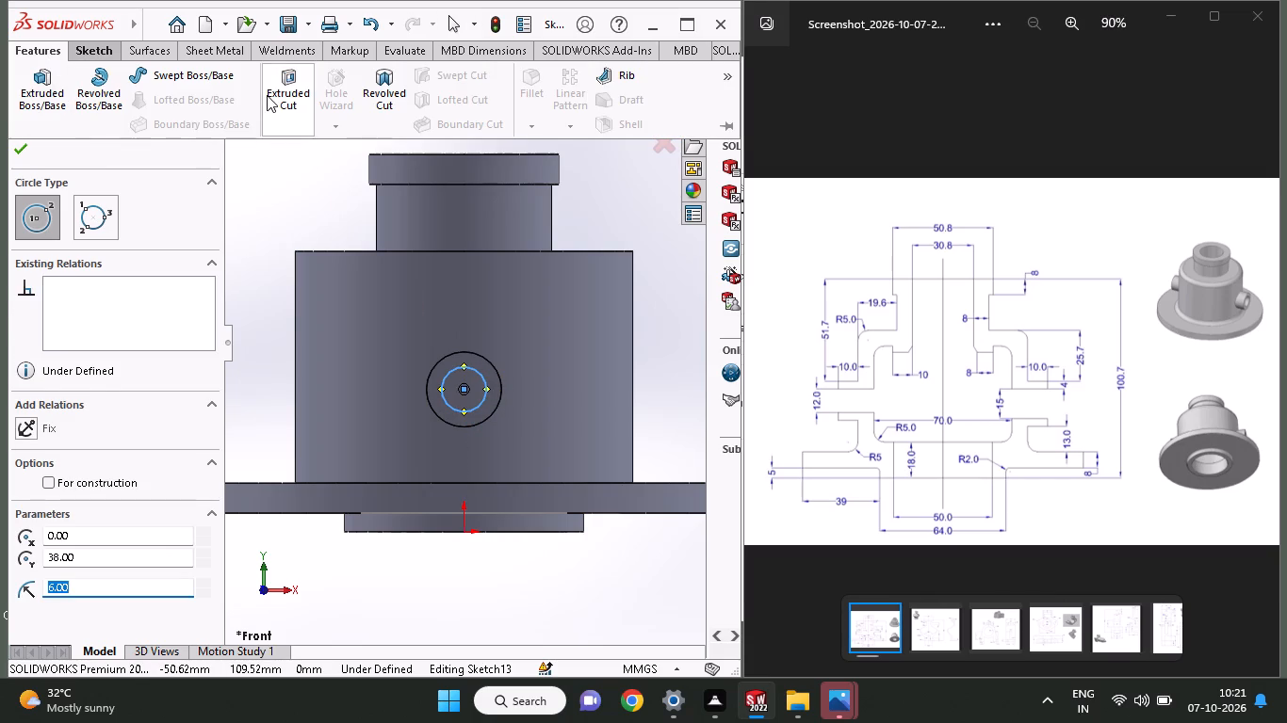
click(267, 95)
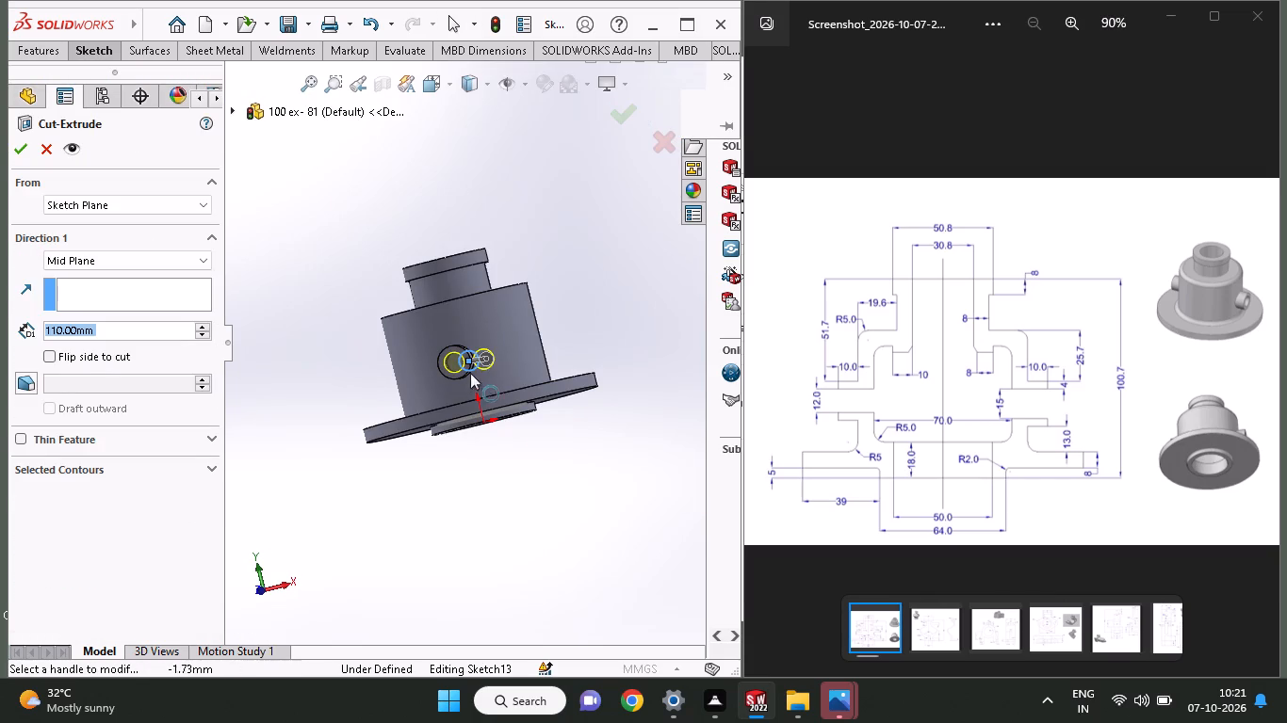
drag(489, 361, 684, 287)
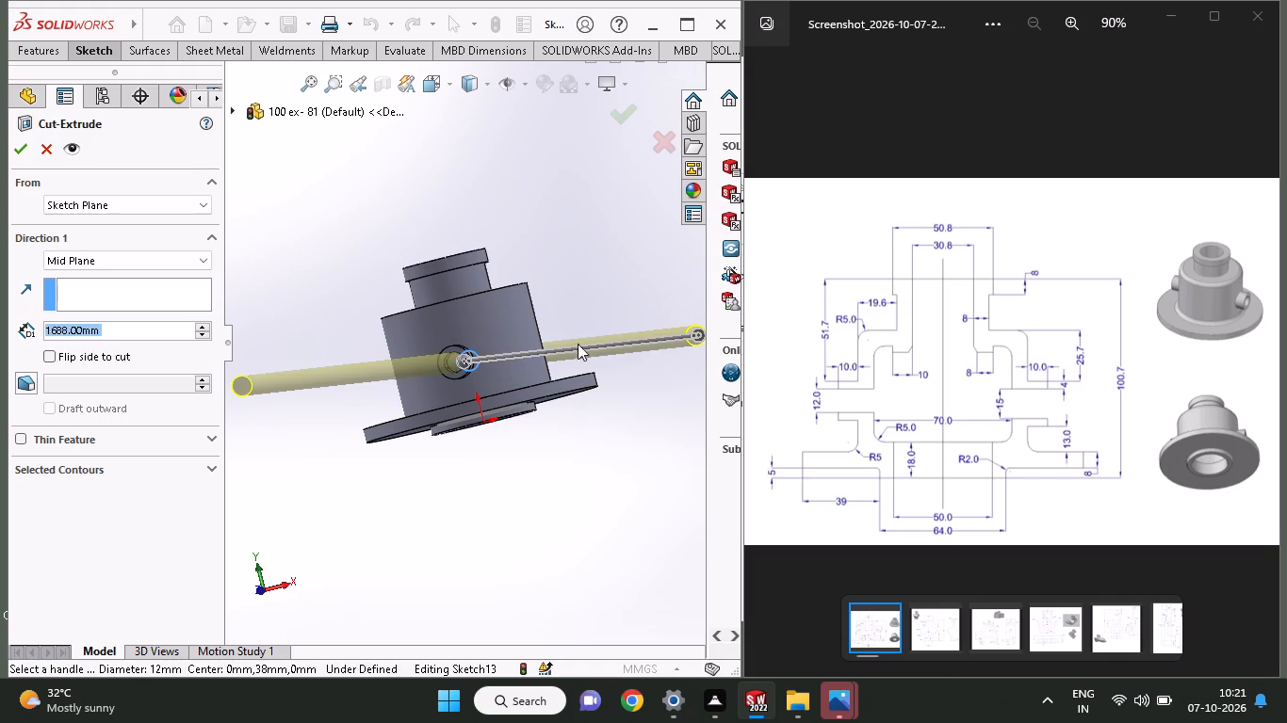
click(12, 150)
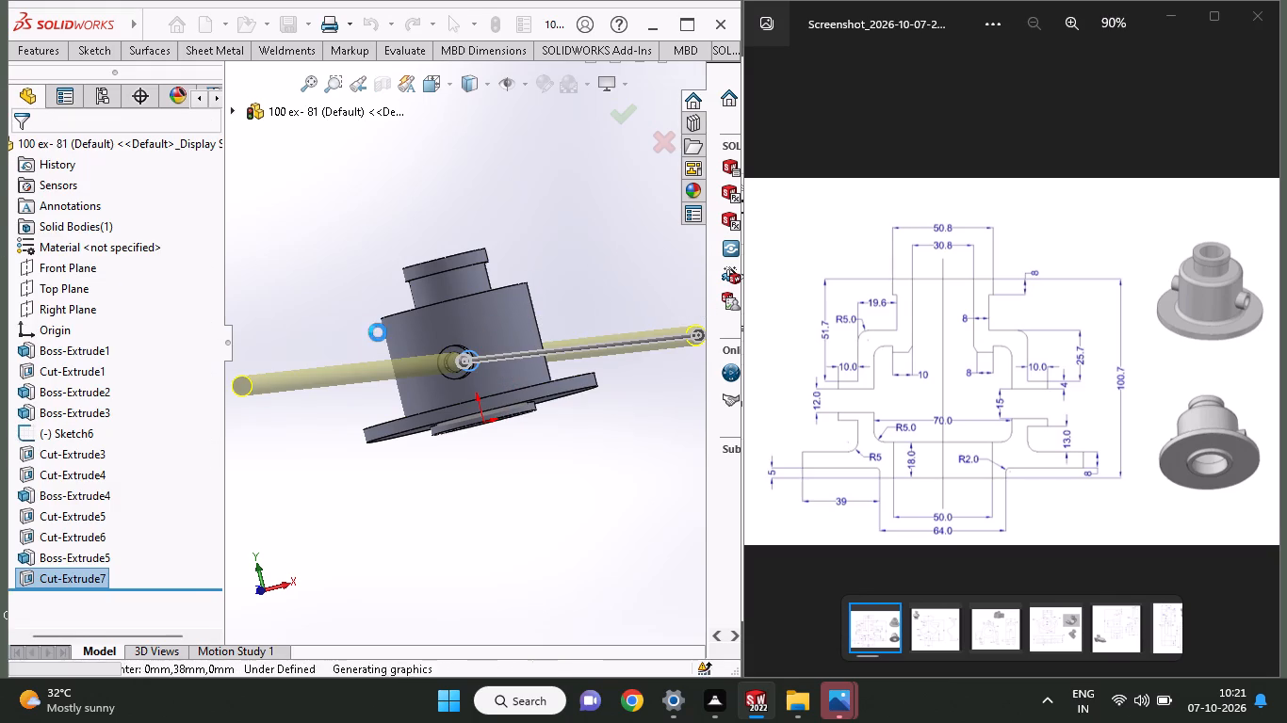
On the top face of the upper collar, sketch a 15.4 mm radius circle centred on the origin.
middle_drag(378, 332, 419, 548)
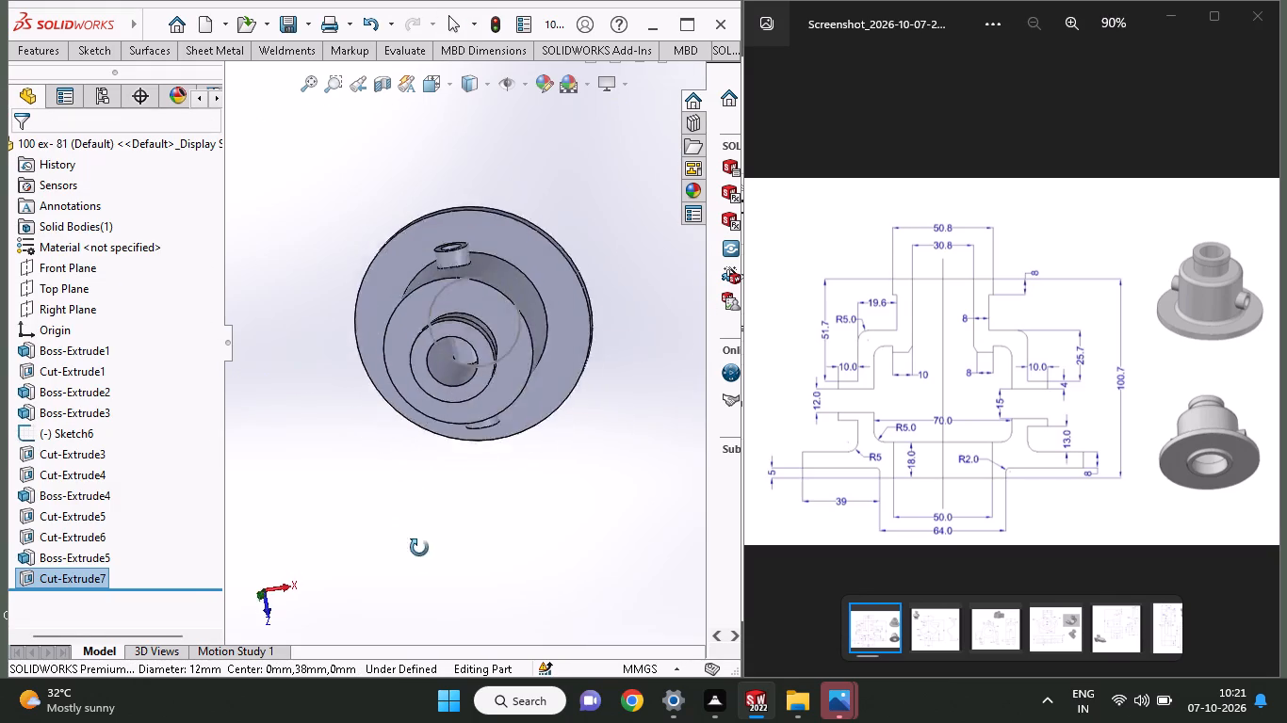
middle_drag(419, 548, 430, 496)
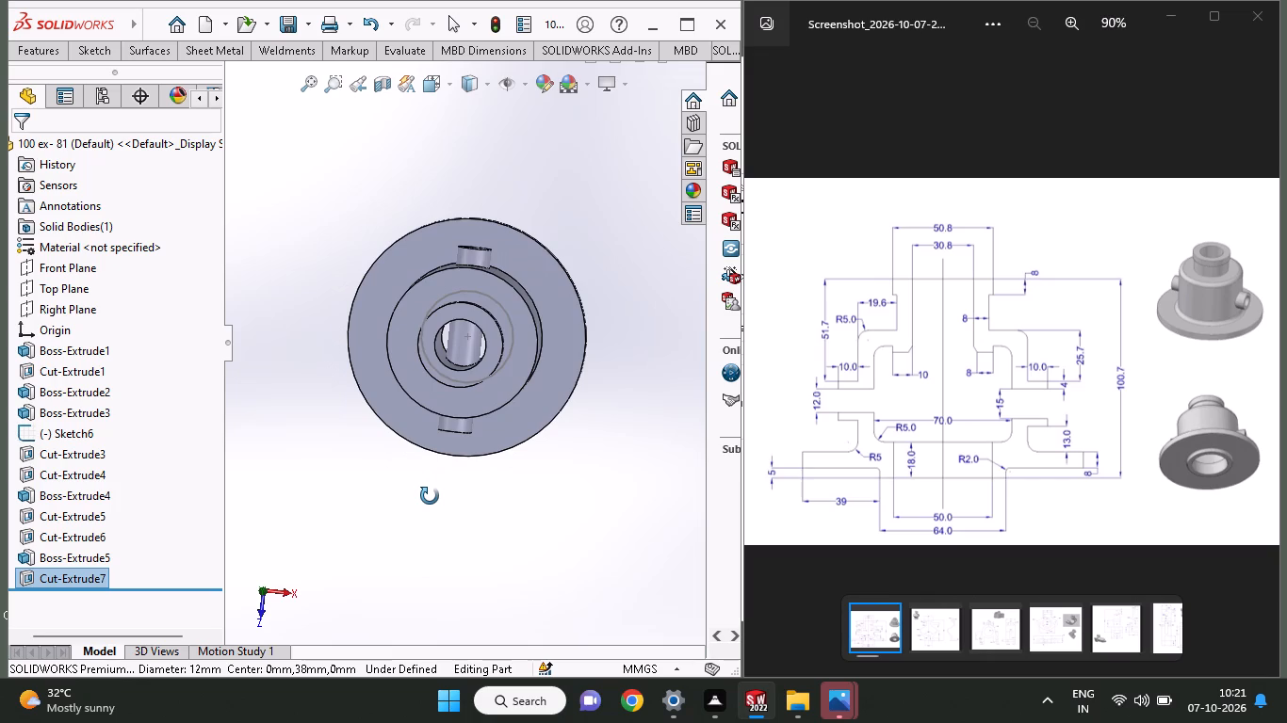
middle_drag(430, 496, 432, 489)
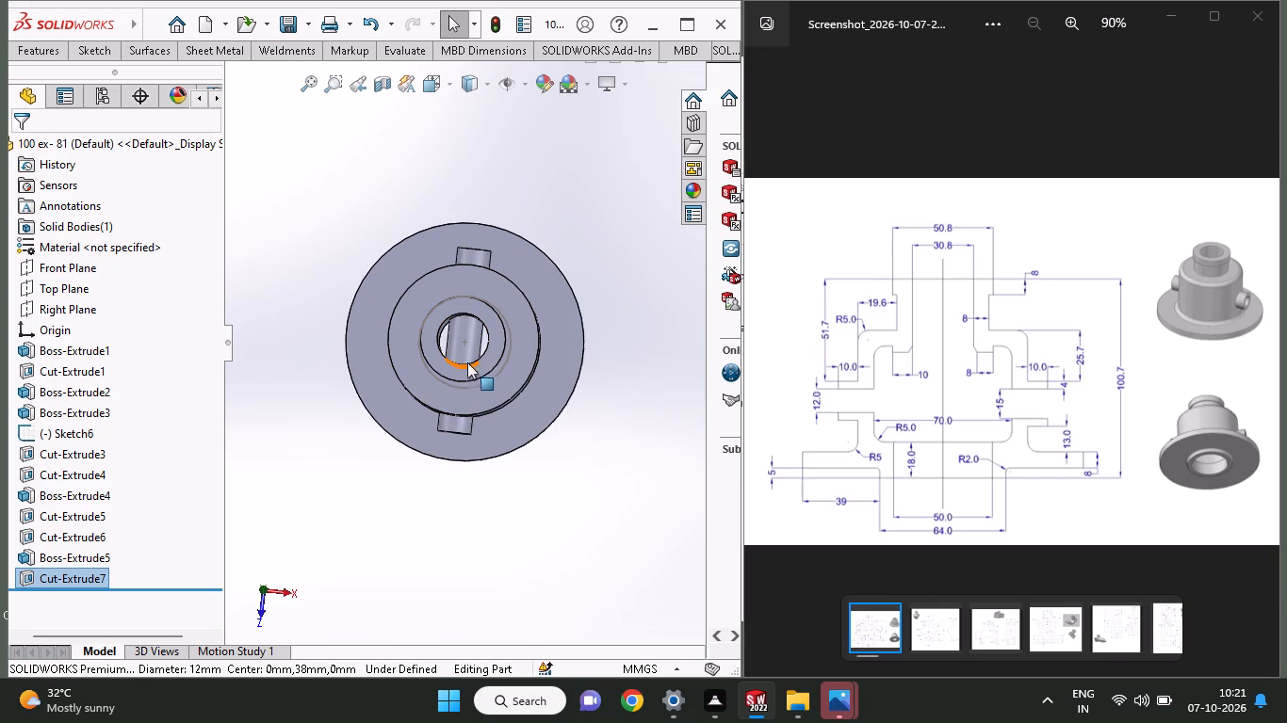
click(467, 376)
click(548, 311)
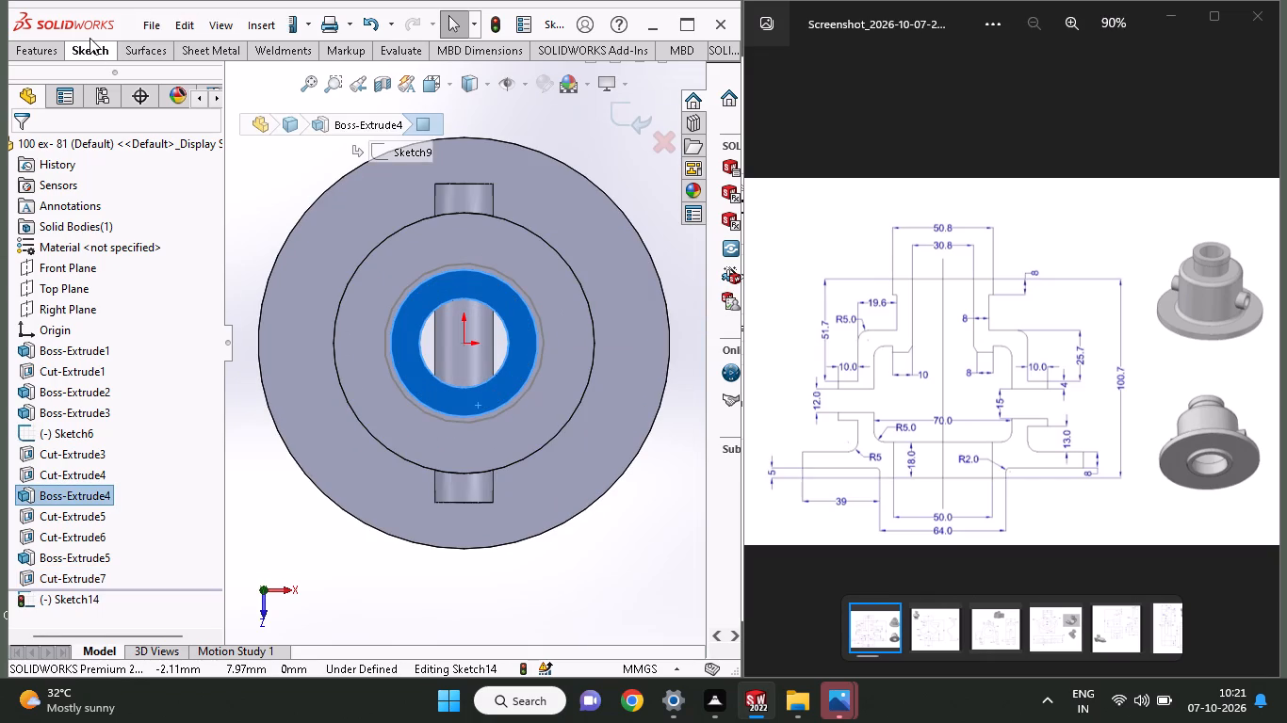
click(90, 45)
click(119, 132)
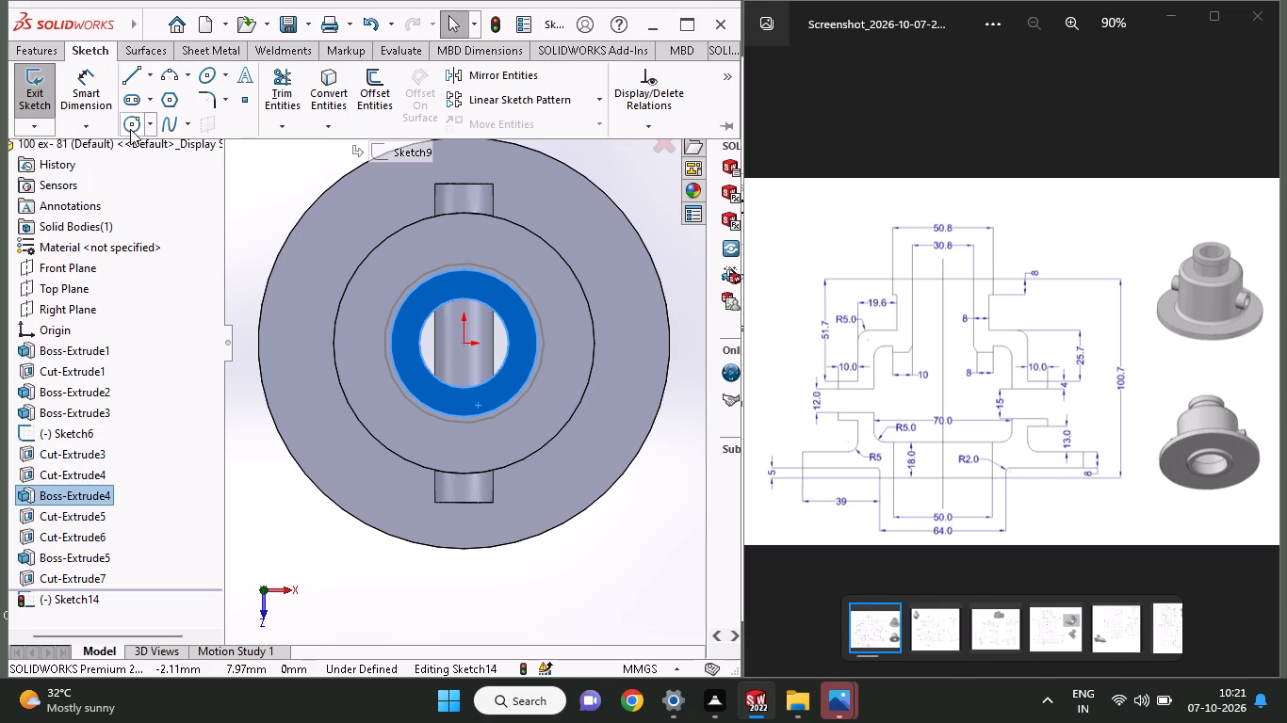
click(130, 129)
click(466, 344)
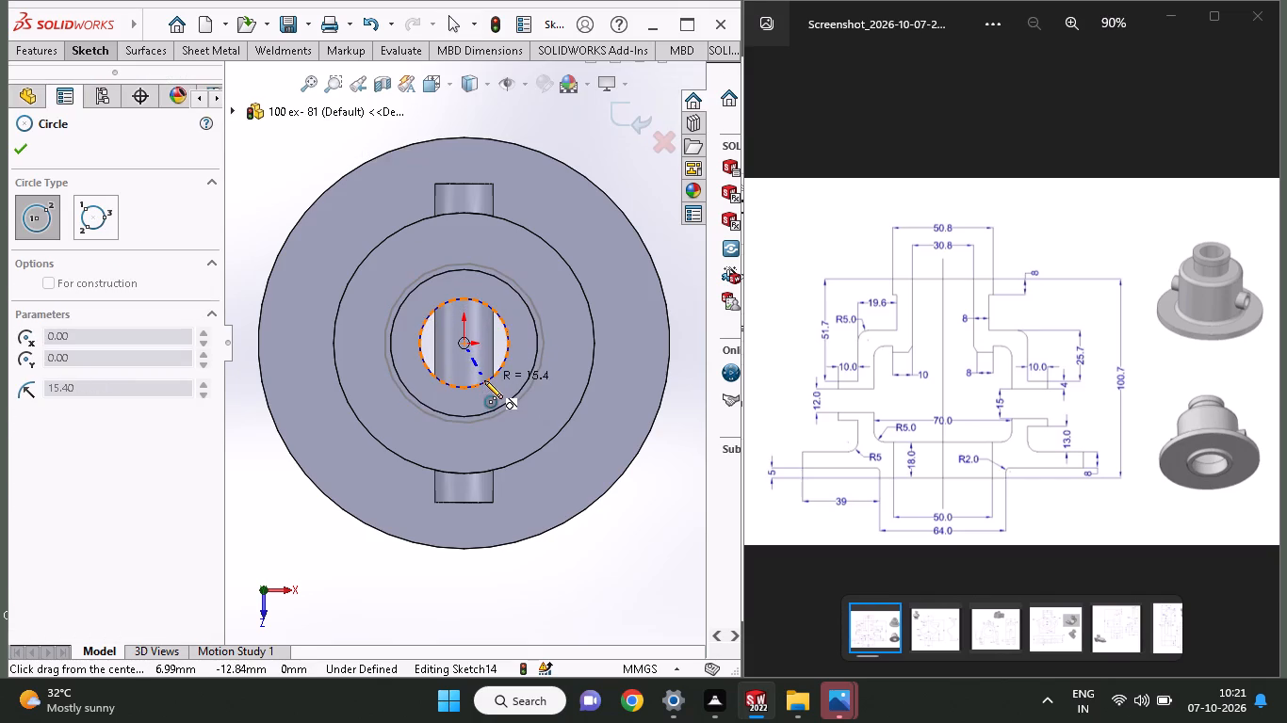
click(484, 380)
Cut-extrude the 15.4 mm radius circle Mid Plane with a depth of 1688 mm, along the hub's vertical axis.
click(17, 49)
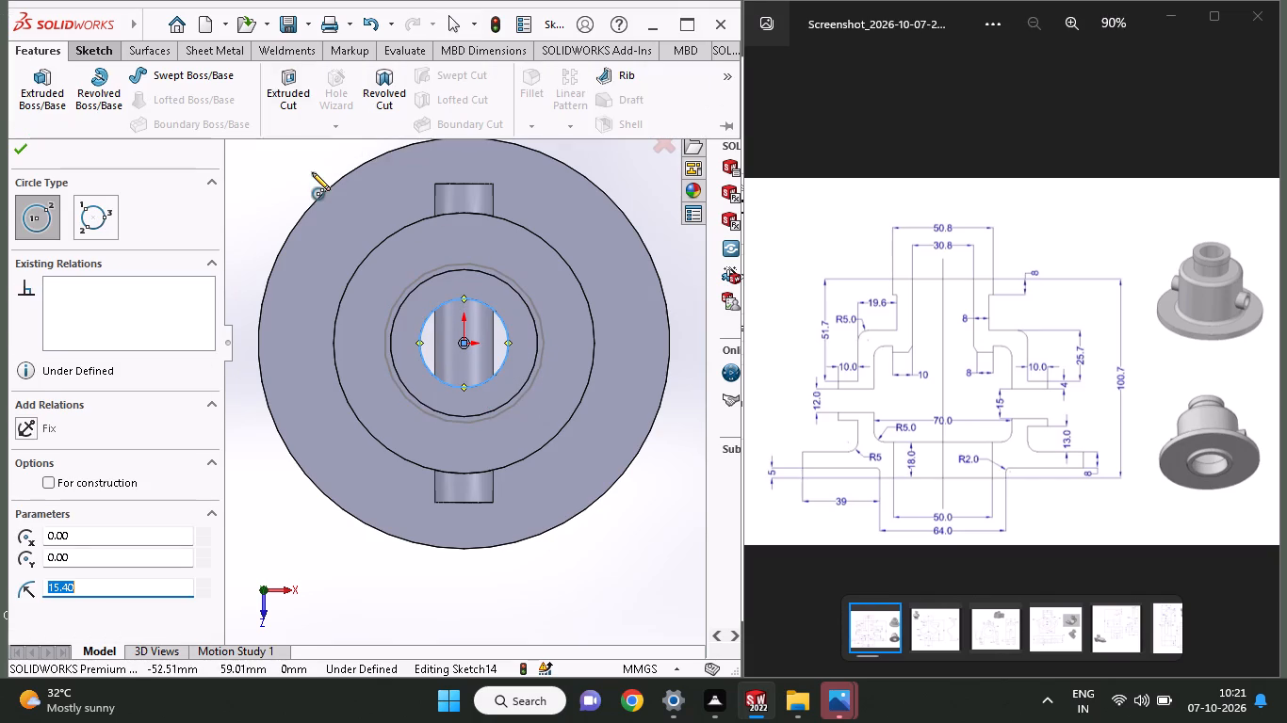
click(304, 123)
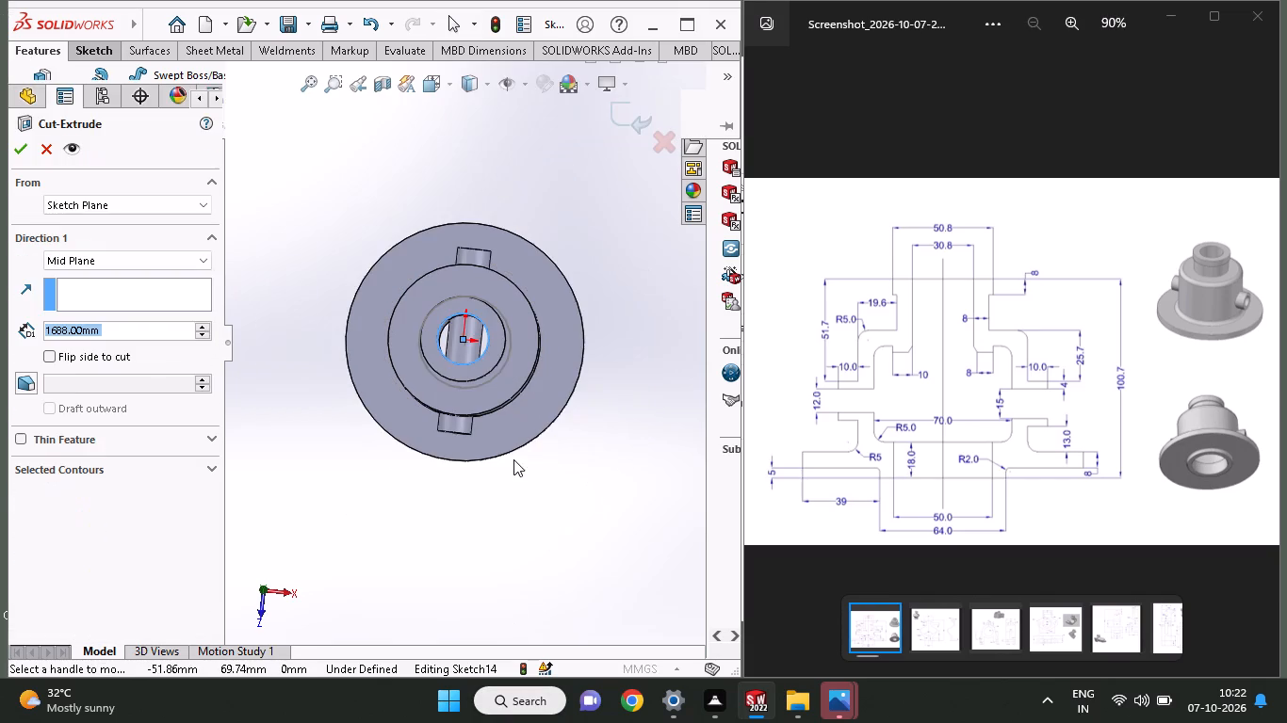
middle_drag(514, 454, 516, 329)
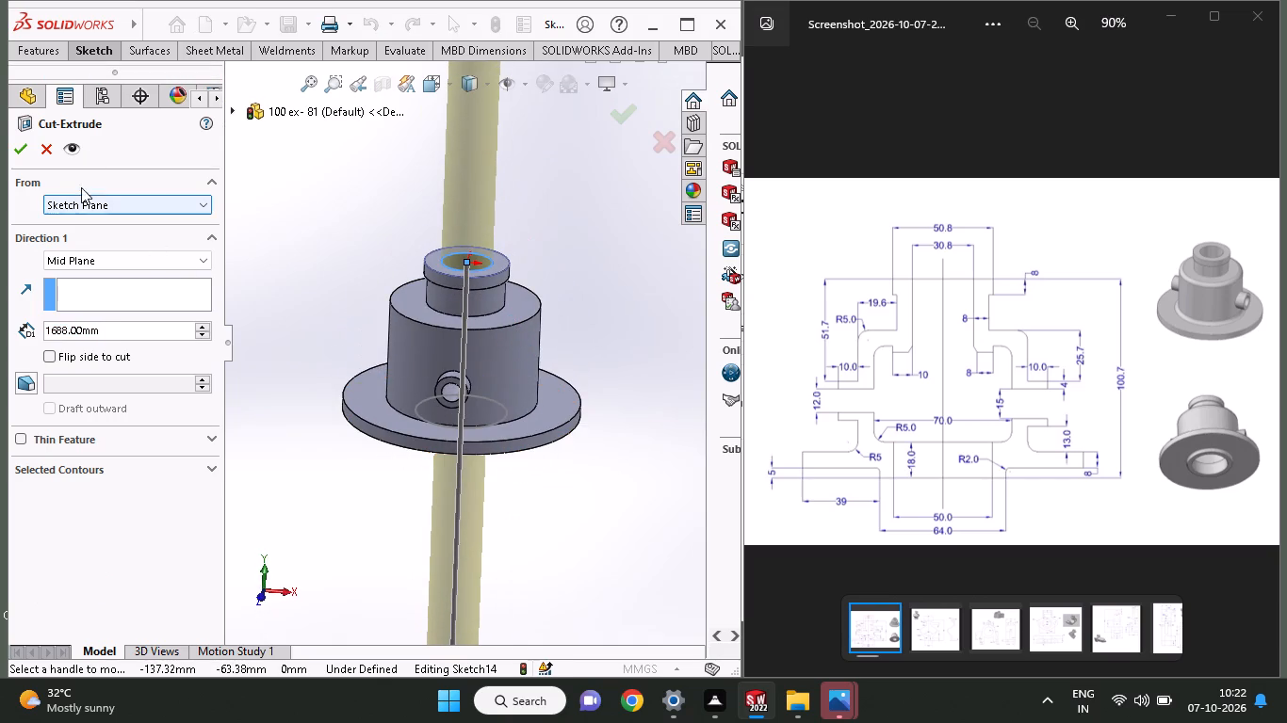
click(14, 151)
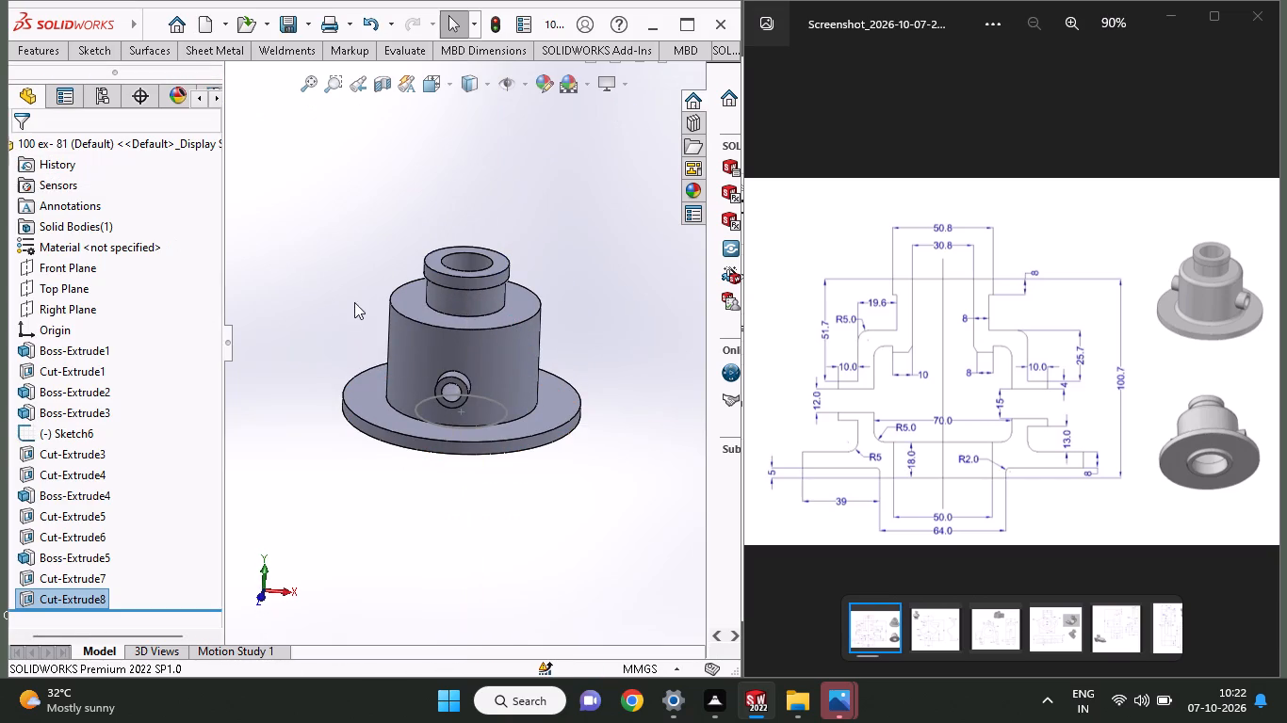
Fillet the top outer edge of the large cylindrical hub body with a 5 mm radius.
middle_drag(422, 351, 415, 528)
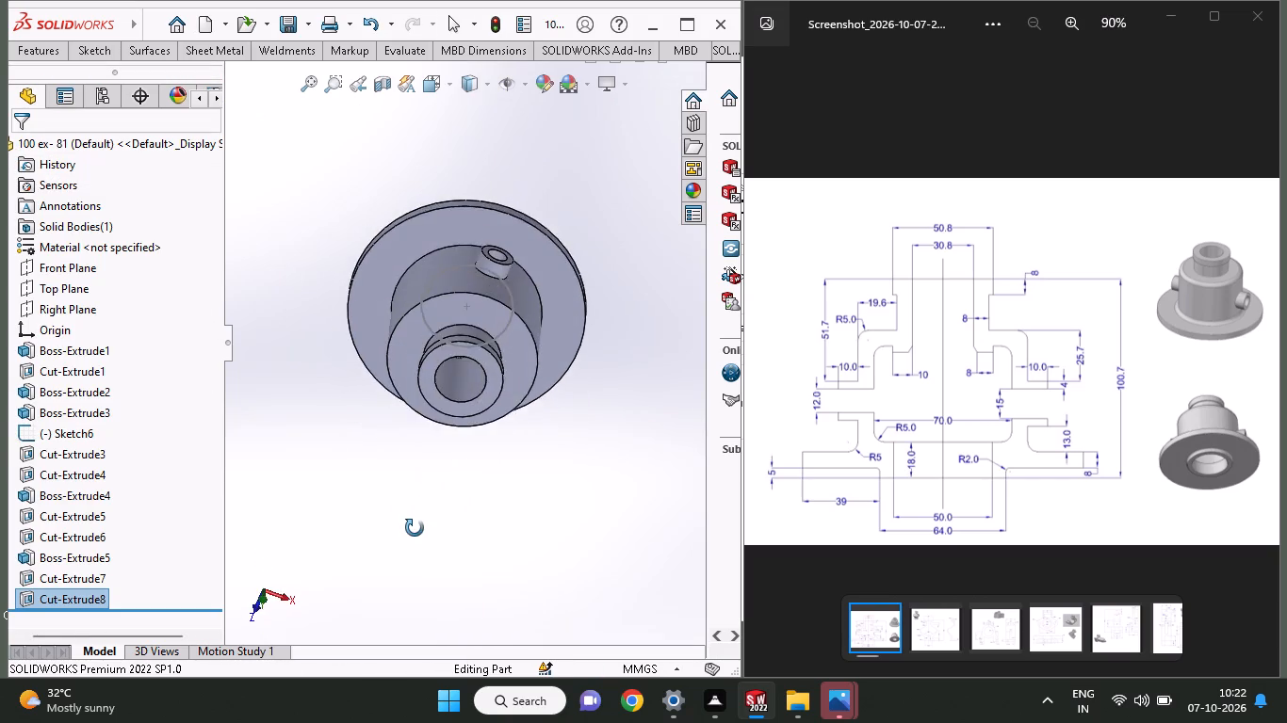
middle_drag(415, 528, 434, 234)
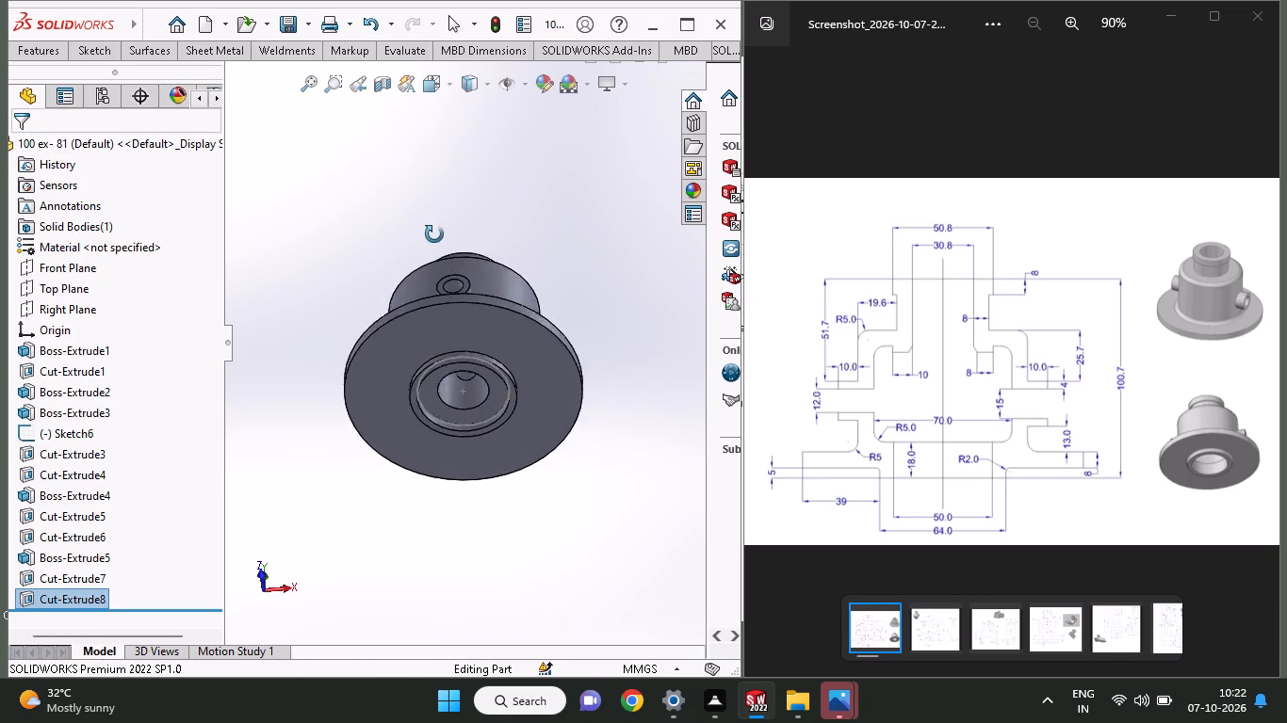
middle_drag(434, 234, 415, 313)
middle_drag(415, 313, 417, 373)
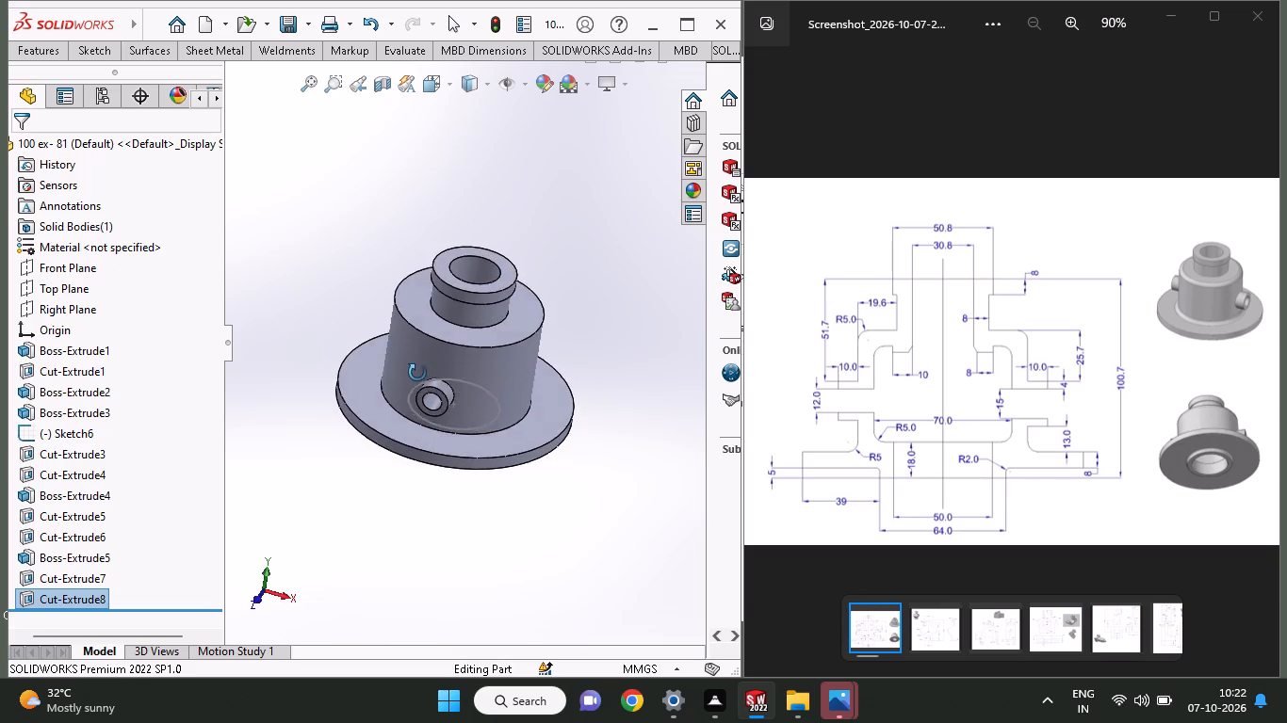
middle_drag(417, 373, 407, 392)
middle_drag(576, 372, 568, 336)
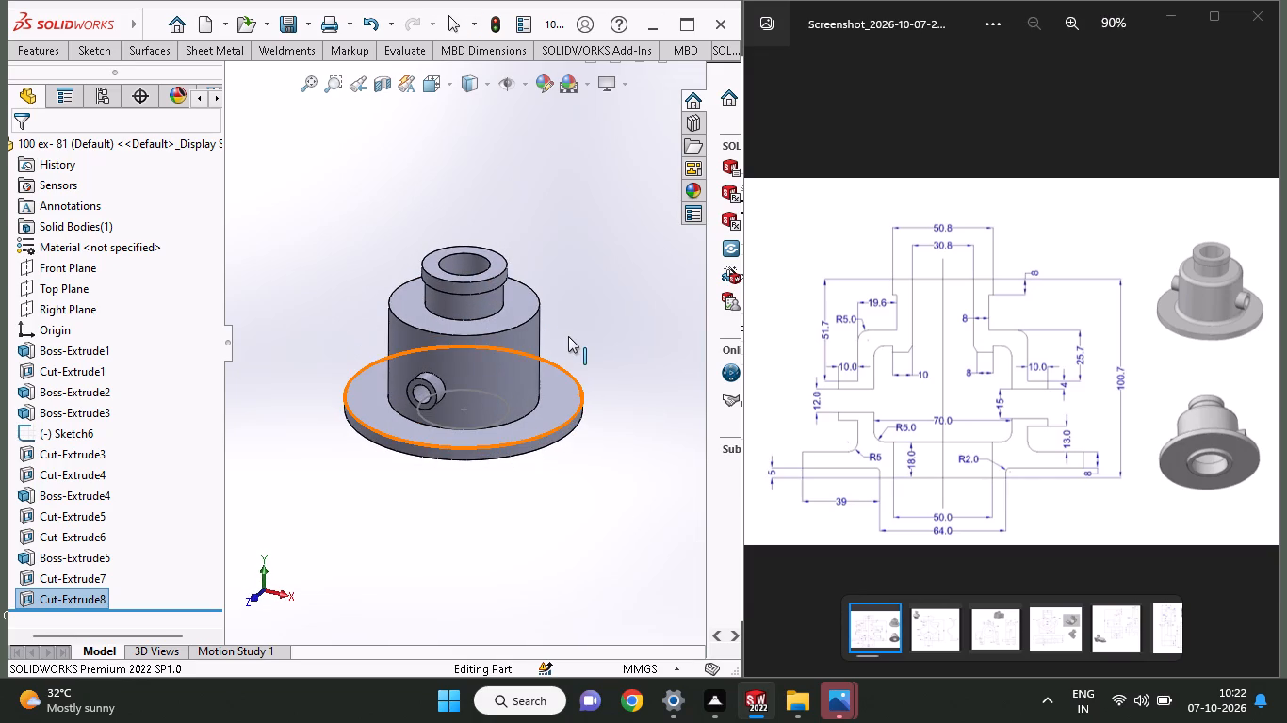
click(54, 49)
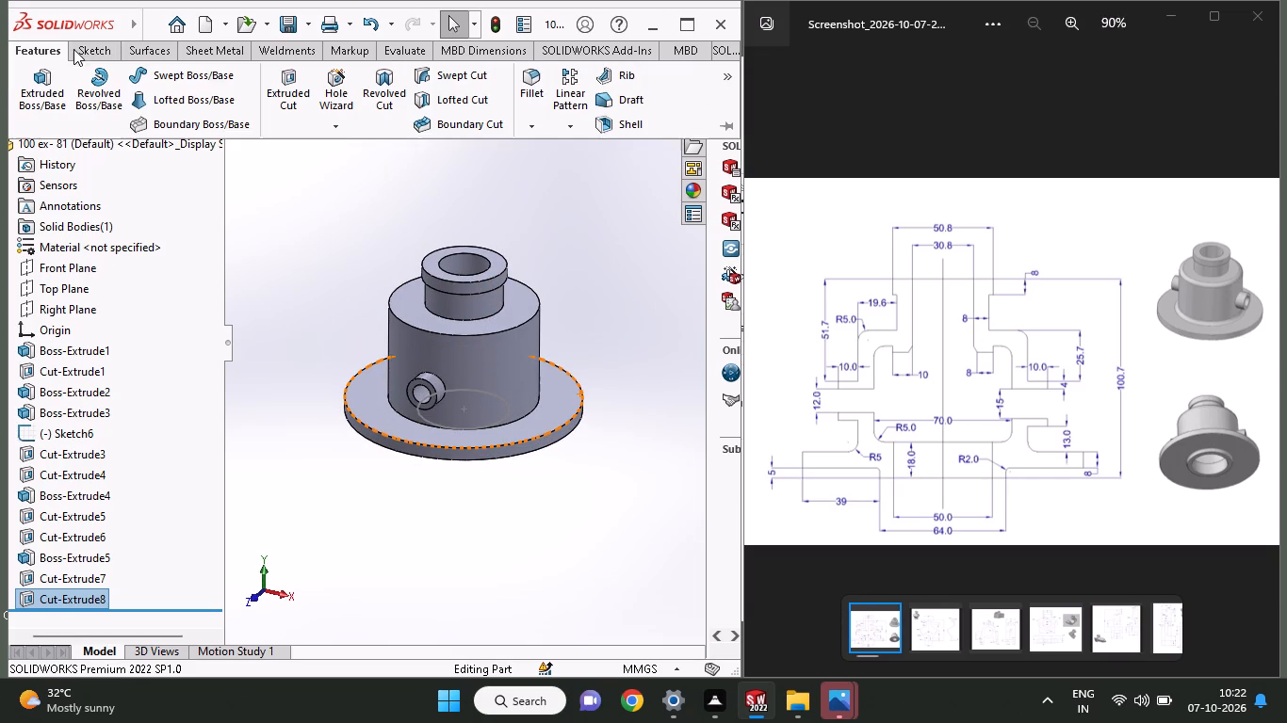
click(529, 95)
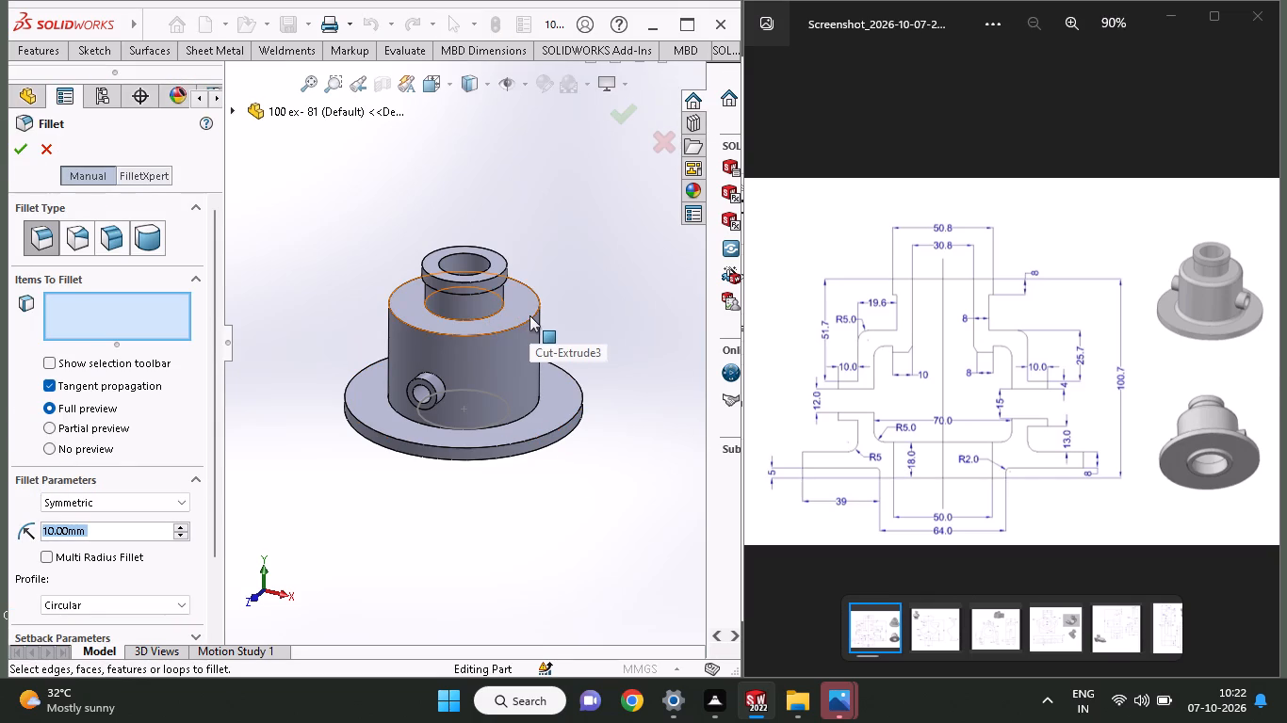
click(527, 319)
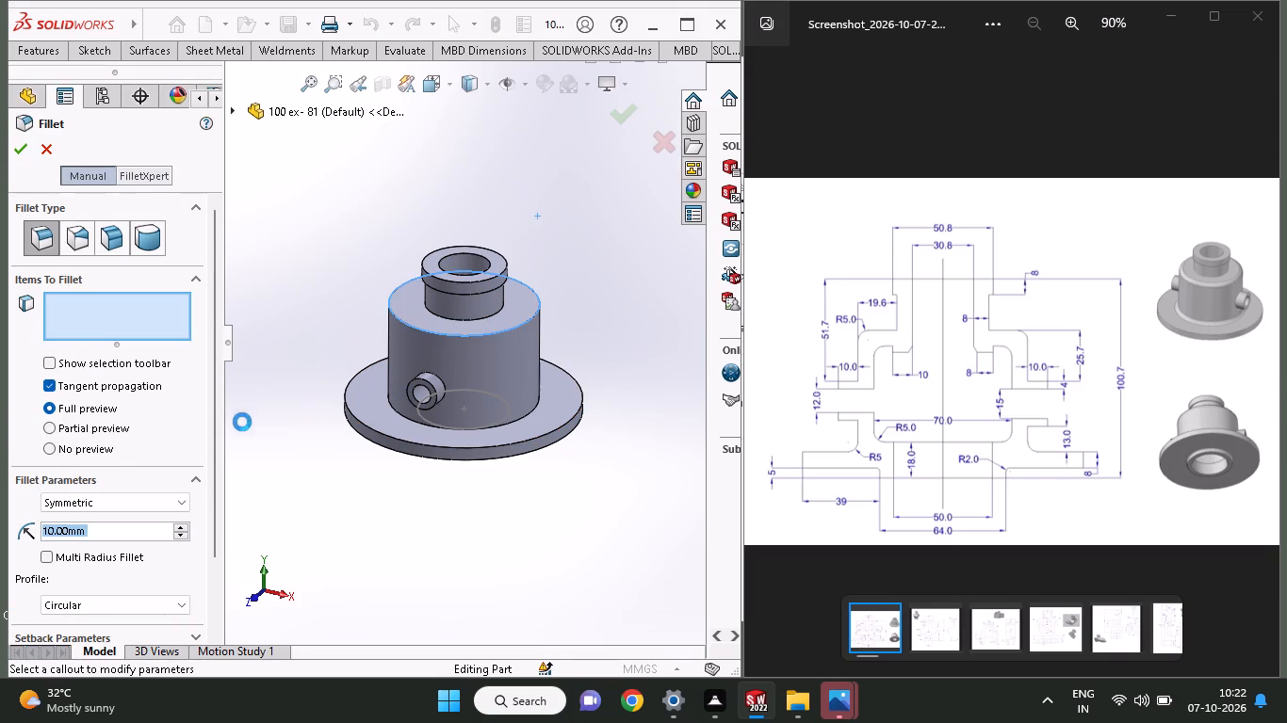
key(5)
key(Return)
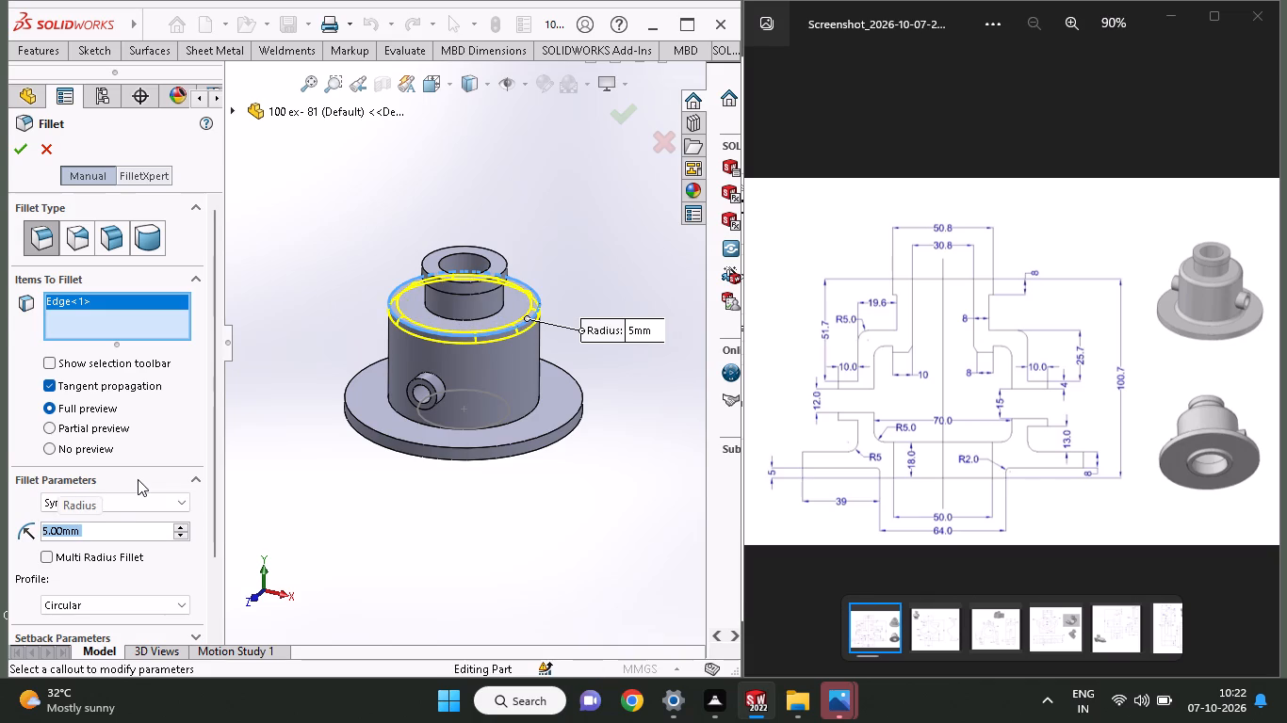
click(14, 144)
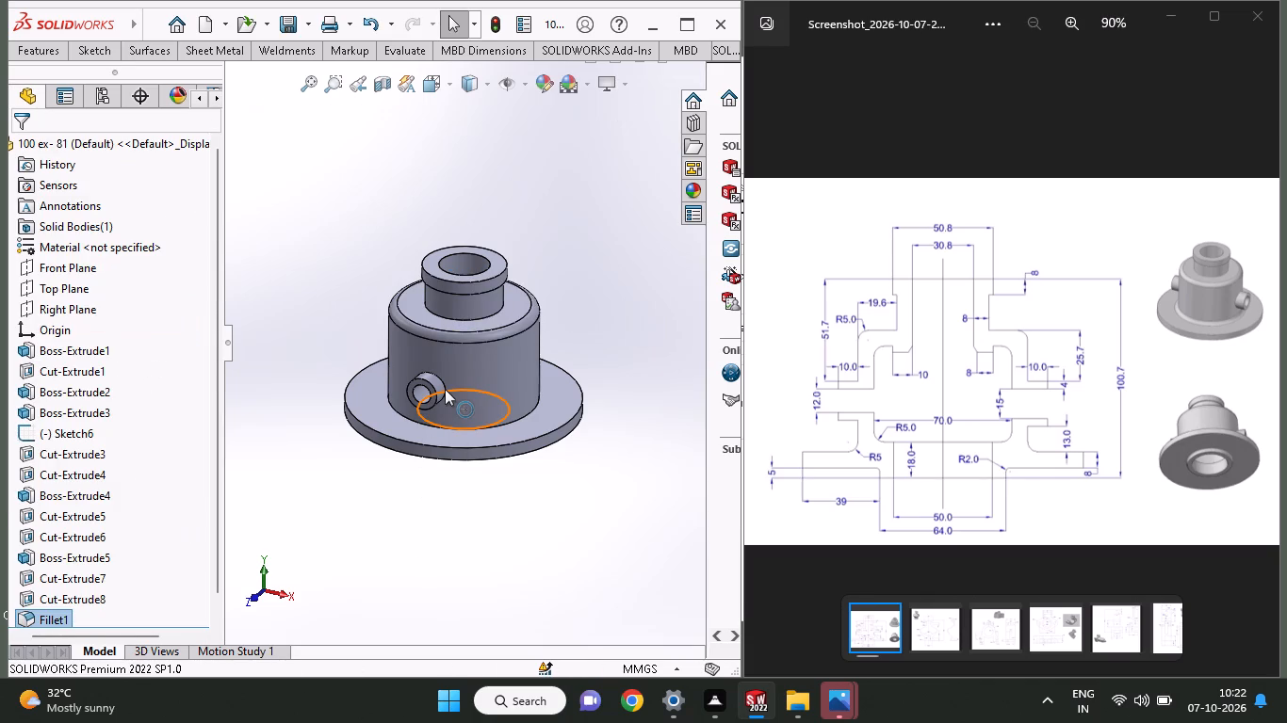
Fillet the circular edge of the short raised boss beneath the flange with a 5 mm radius.
middle_drag(480, 487, 497, 356)
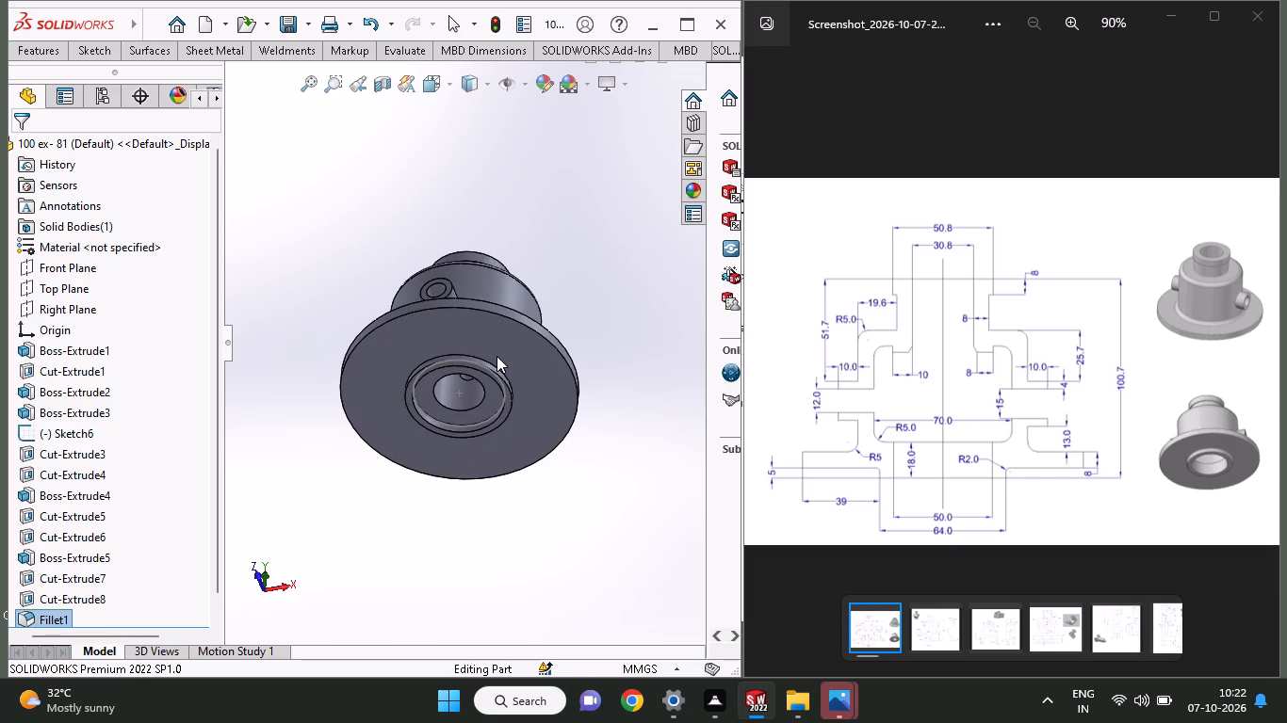
middle_drag(499, 332, 493, 302)
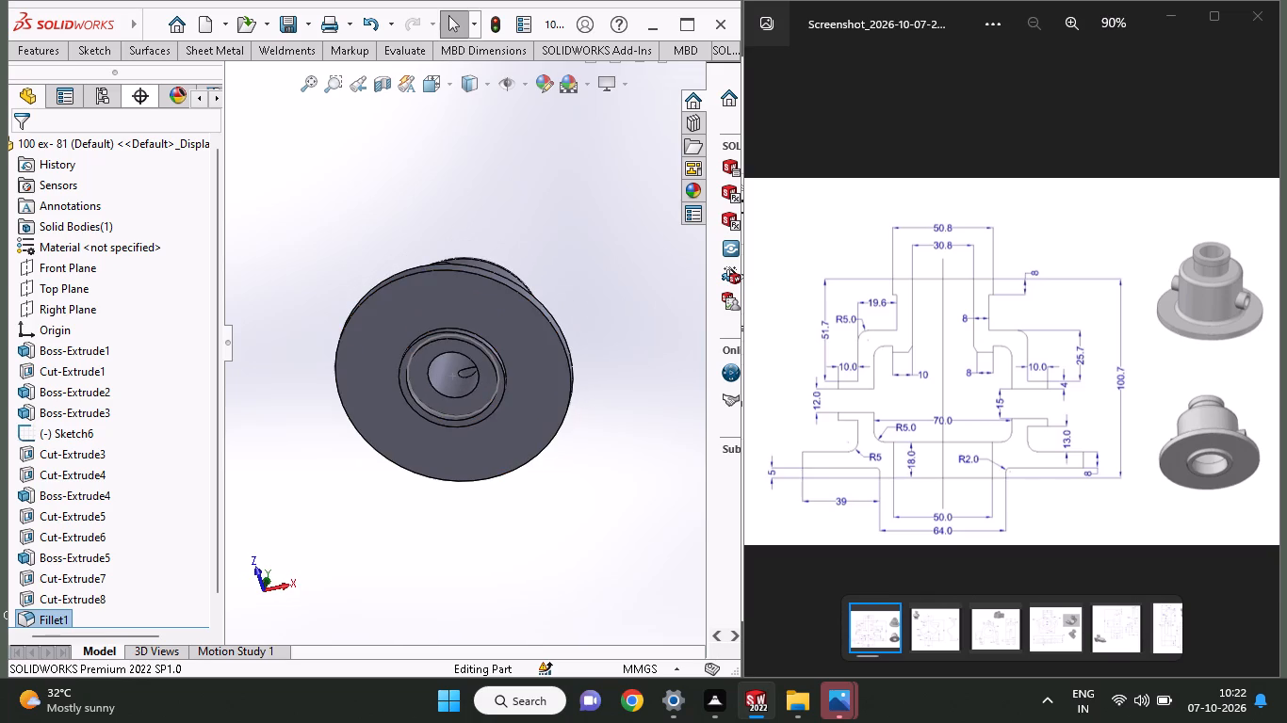
click(37, 52)
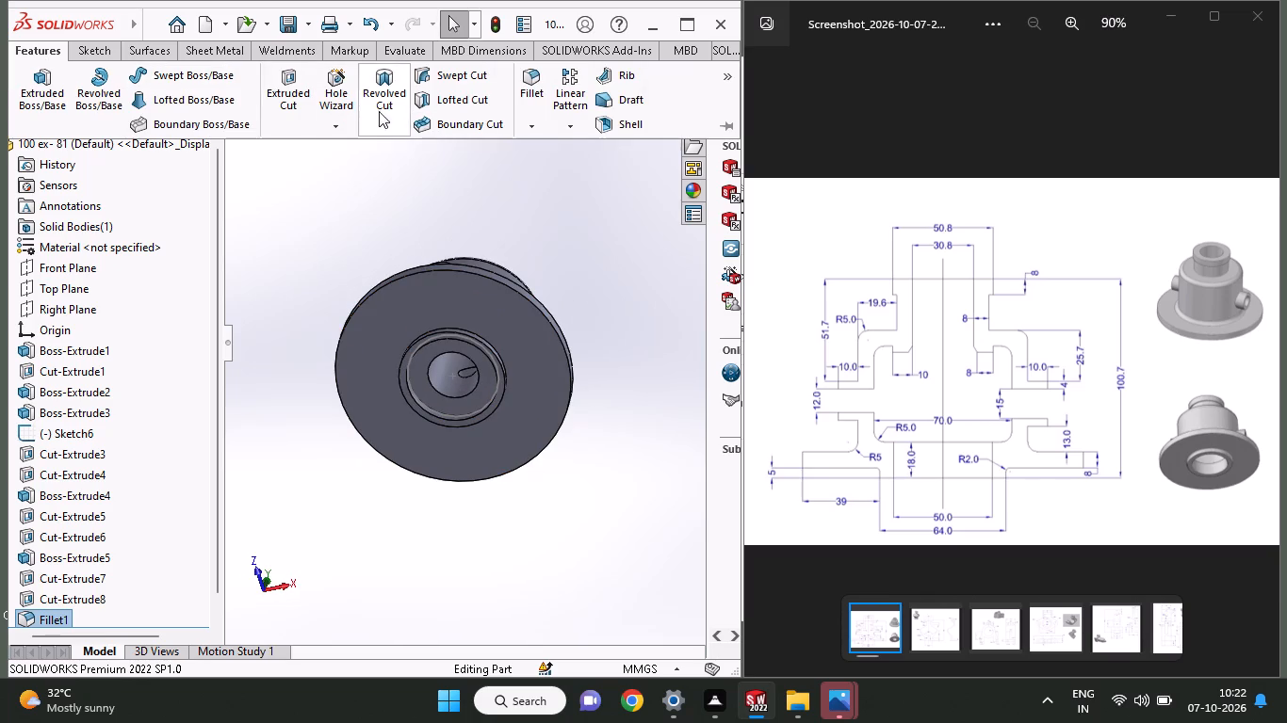
click(524, 83)
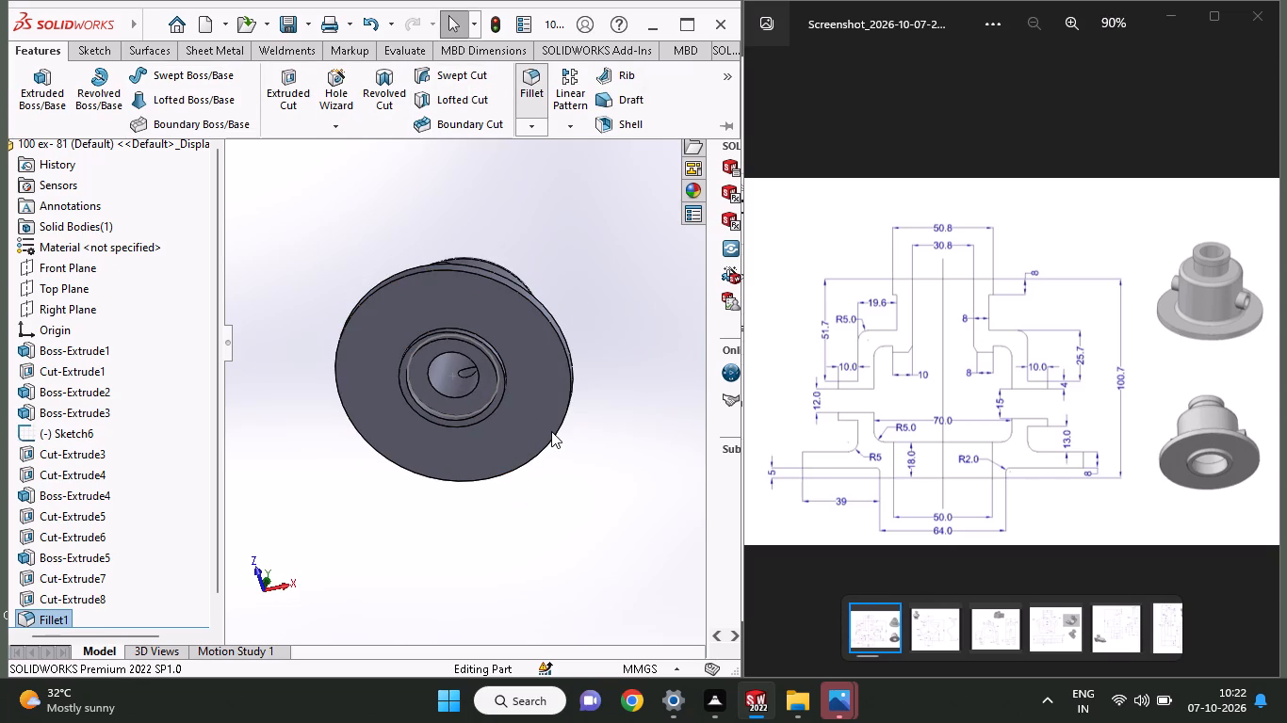
middle_drag(551, 431, 519, 523)
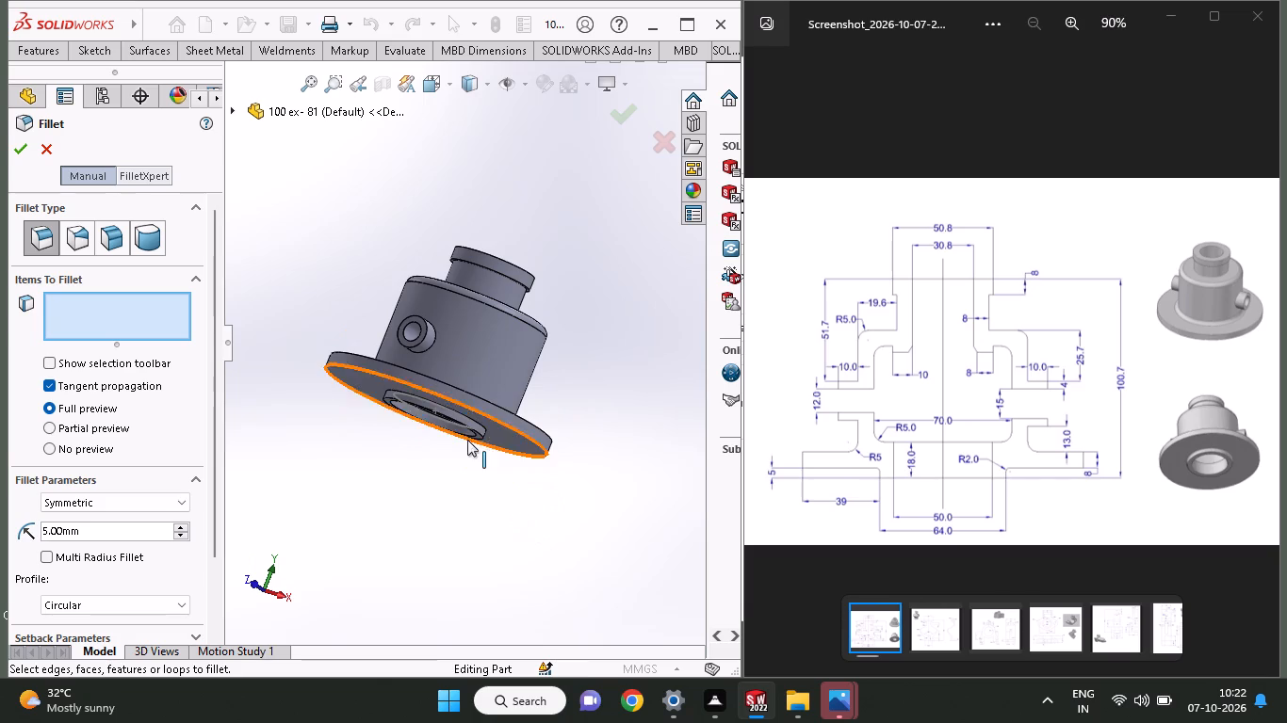
click(471, 430)
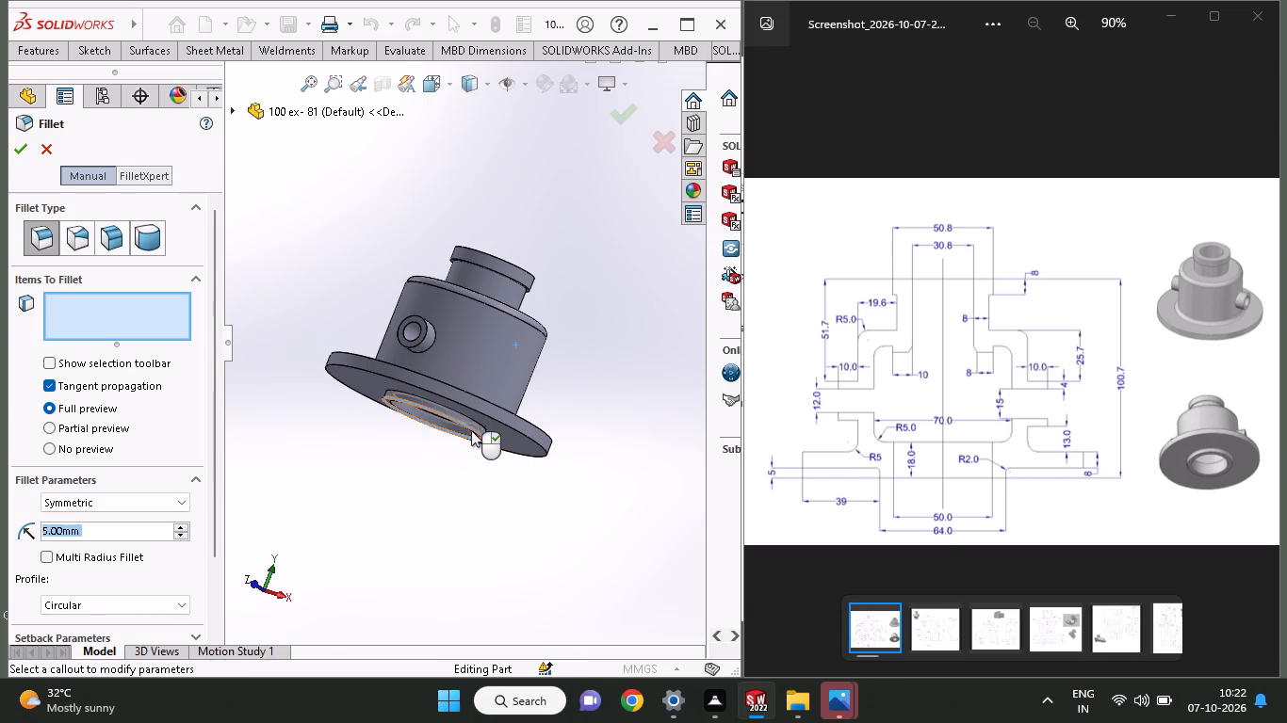
click(9, 142)
middle_drag(646, 445, 653, 294)
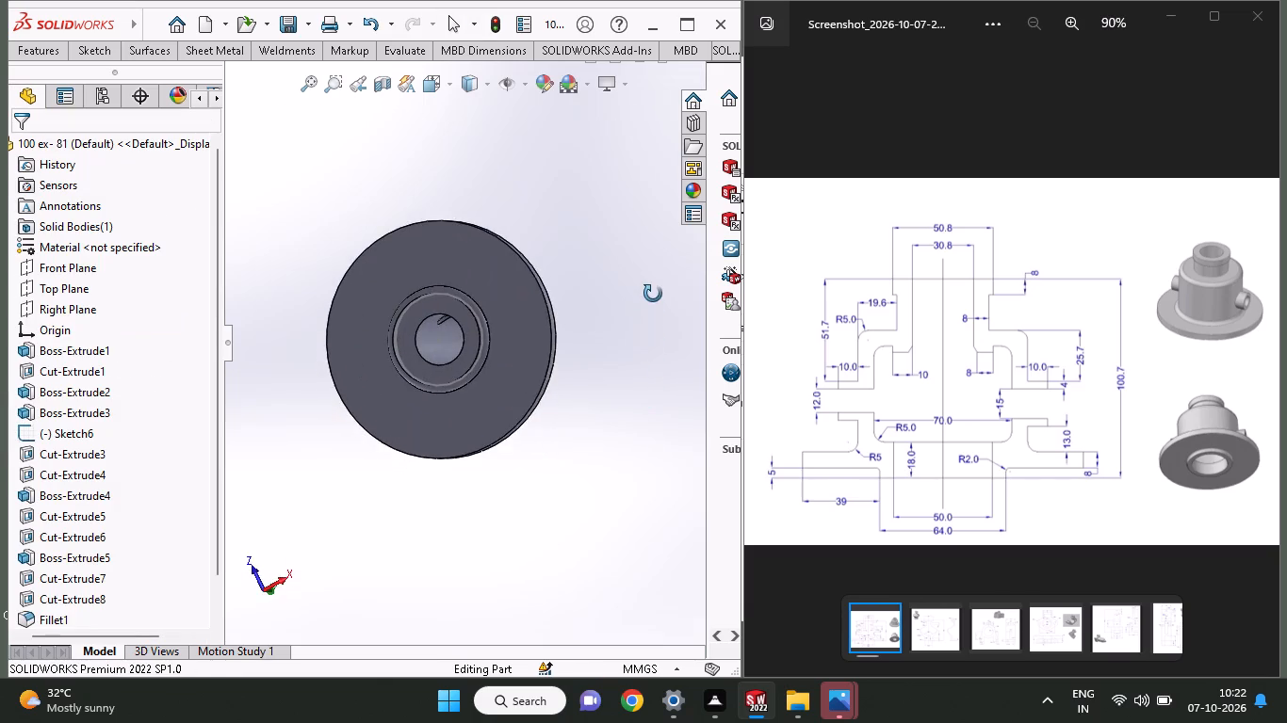
On the annular face around the central bore on the hub's underside, sketch a 27.5 mm radius circle centred on the origin.
middle_drag(653, 294, 683, 350)
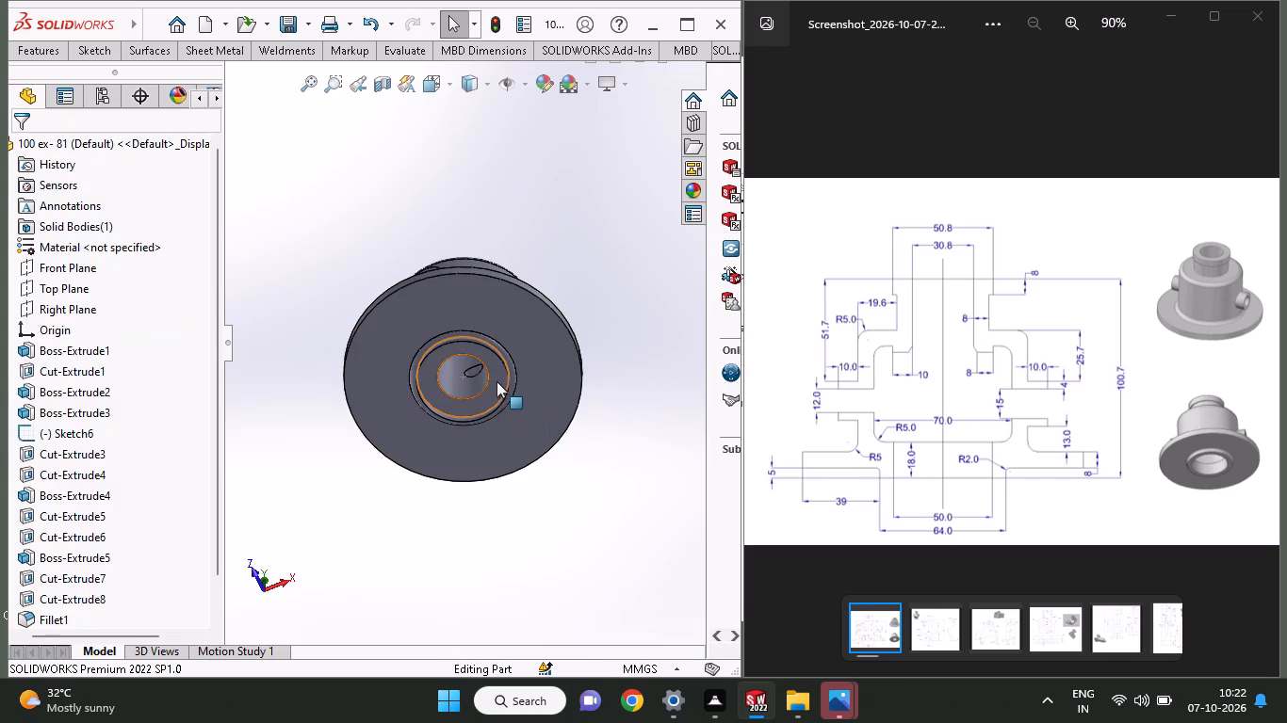
click(497, 381)
click(581, 340)
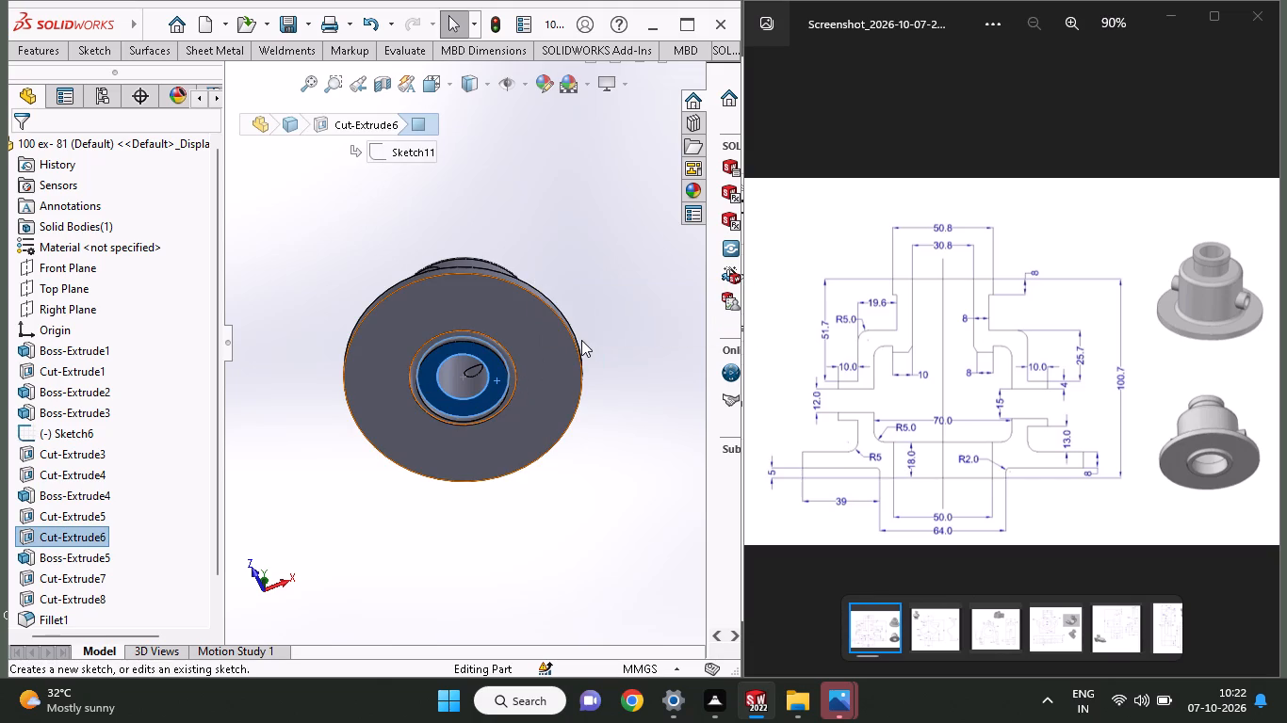
click(490, 395)
click(563, 342)
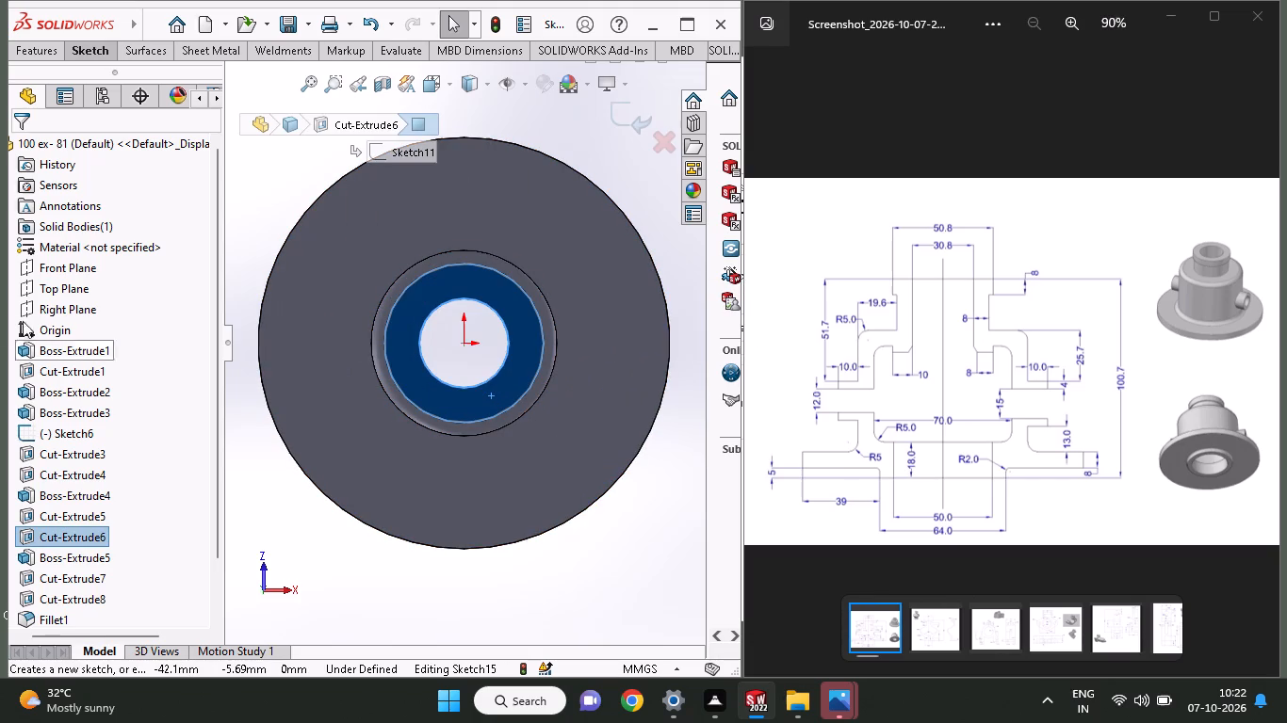
click(84, 44)
click(121, 122)
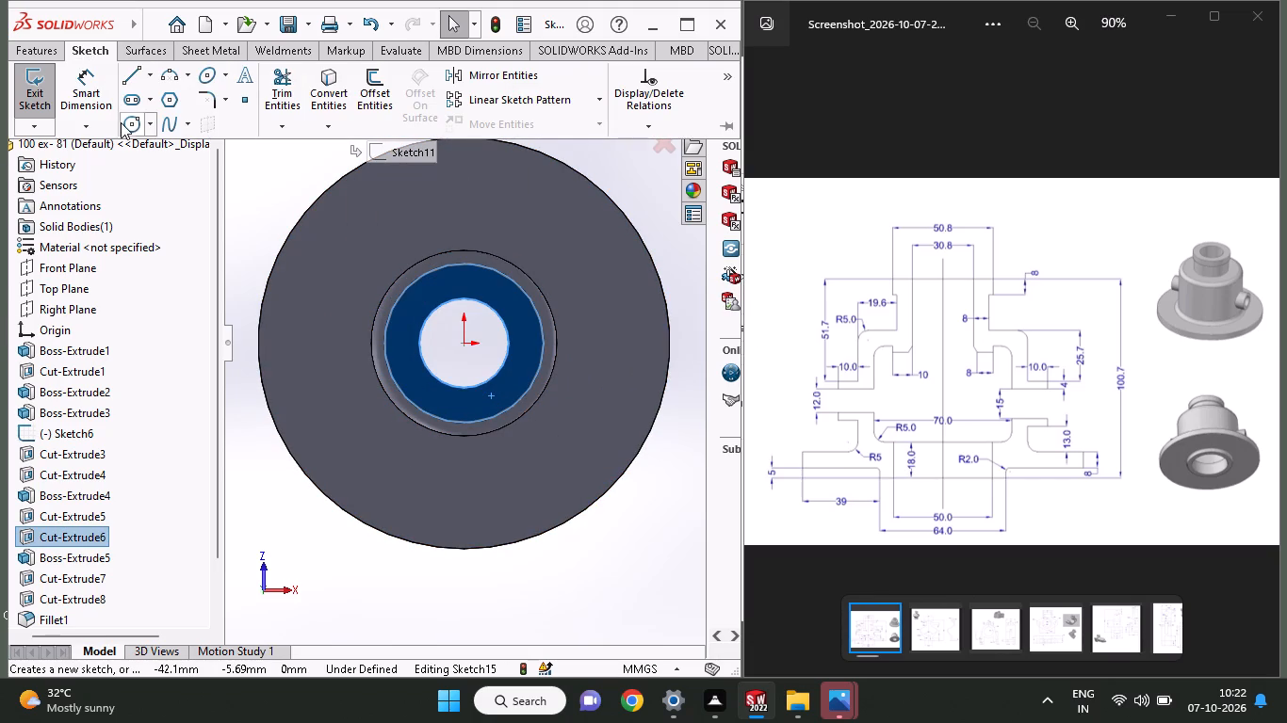
click(469, 344)
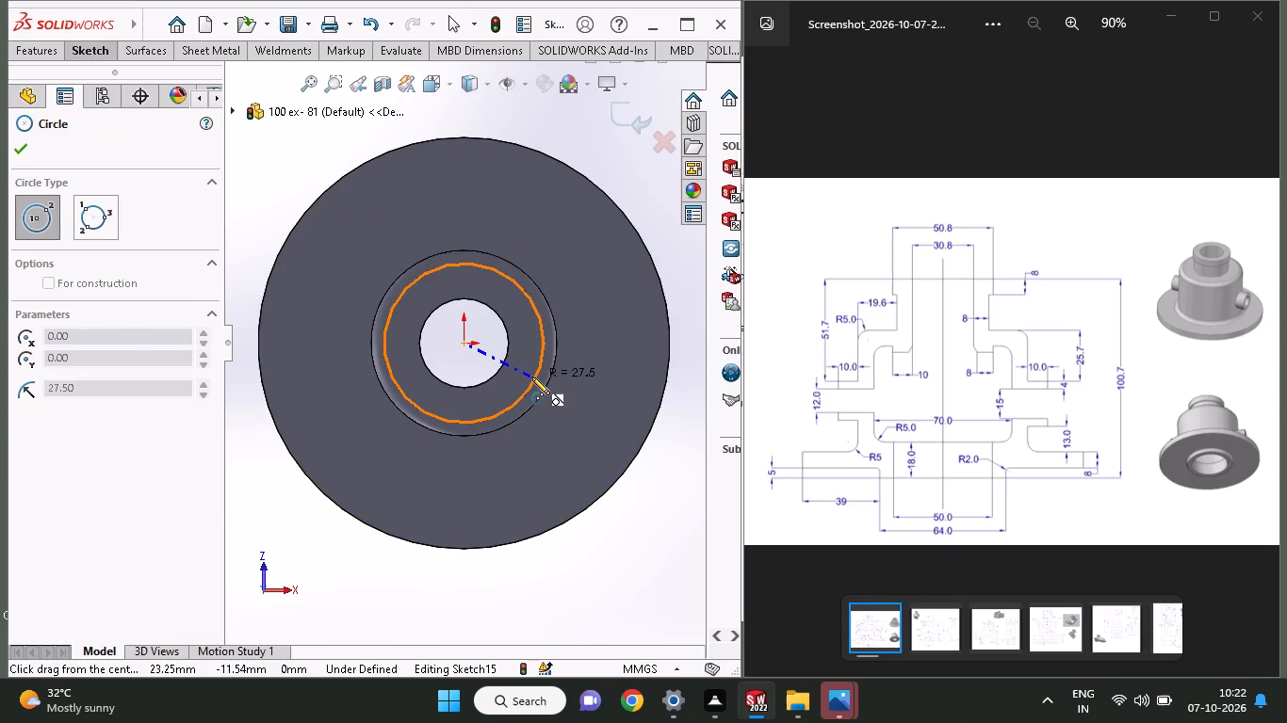
click(531, 377)
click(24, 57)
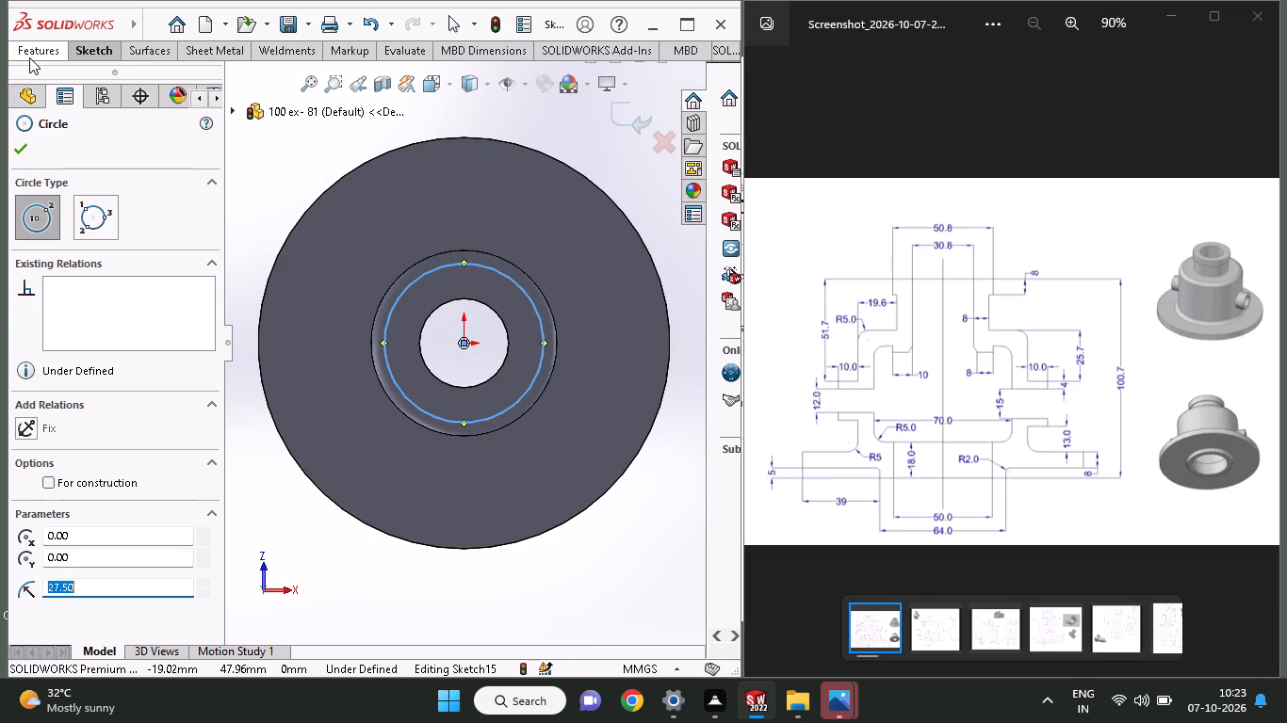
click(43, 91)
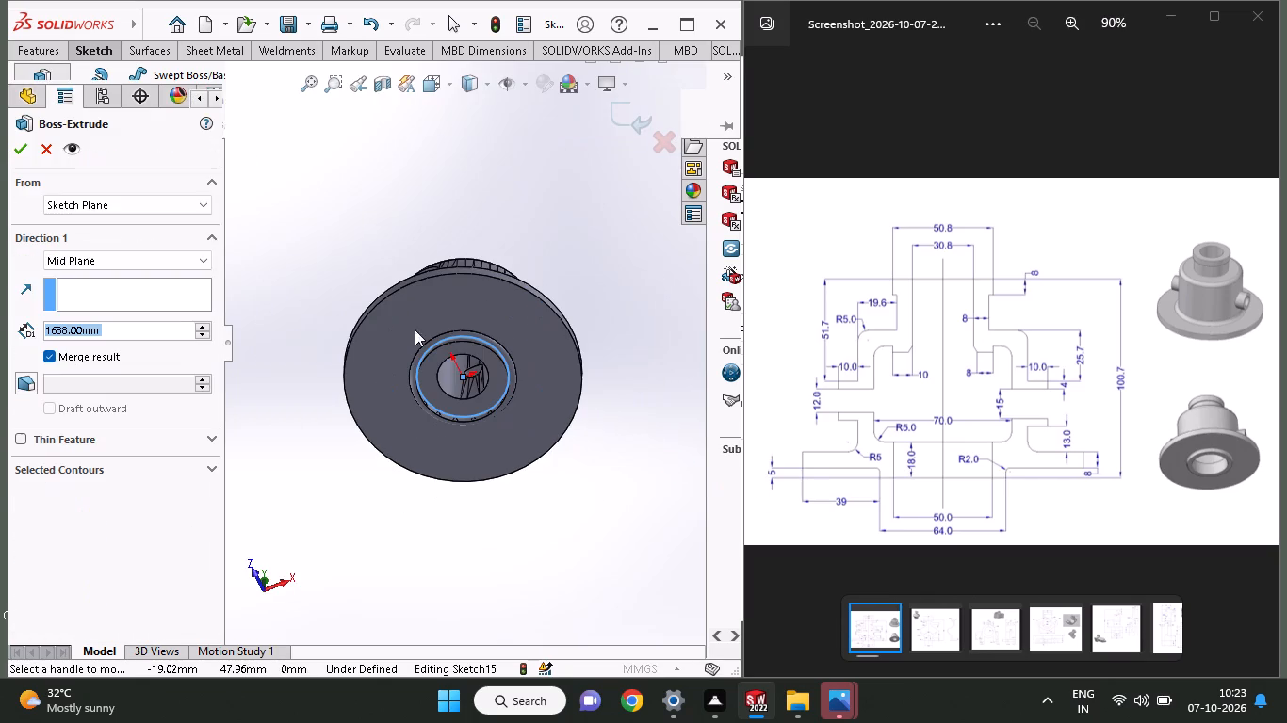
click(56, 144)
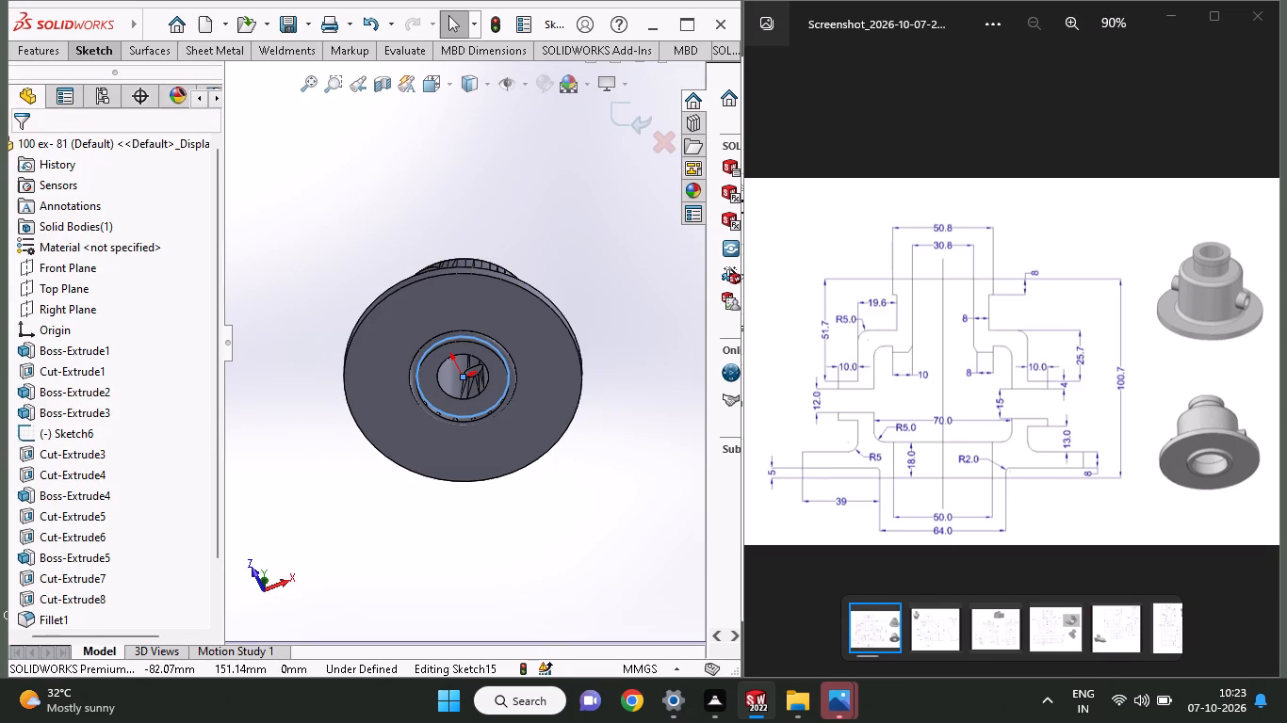
Cut-extrude the 27.5 mm radius circle Blind to a depth of 18 mm, up into the hub from its underside.
click(60, 47)
click(278, 95)
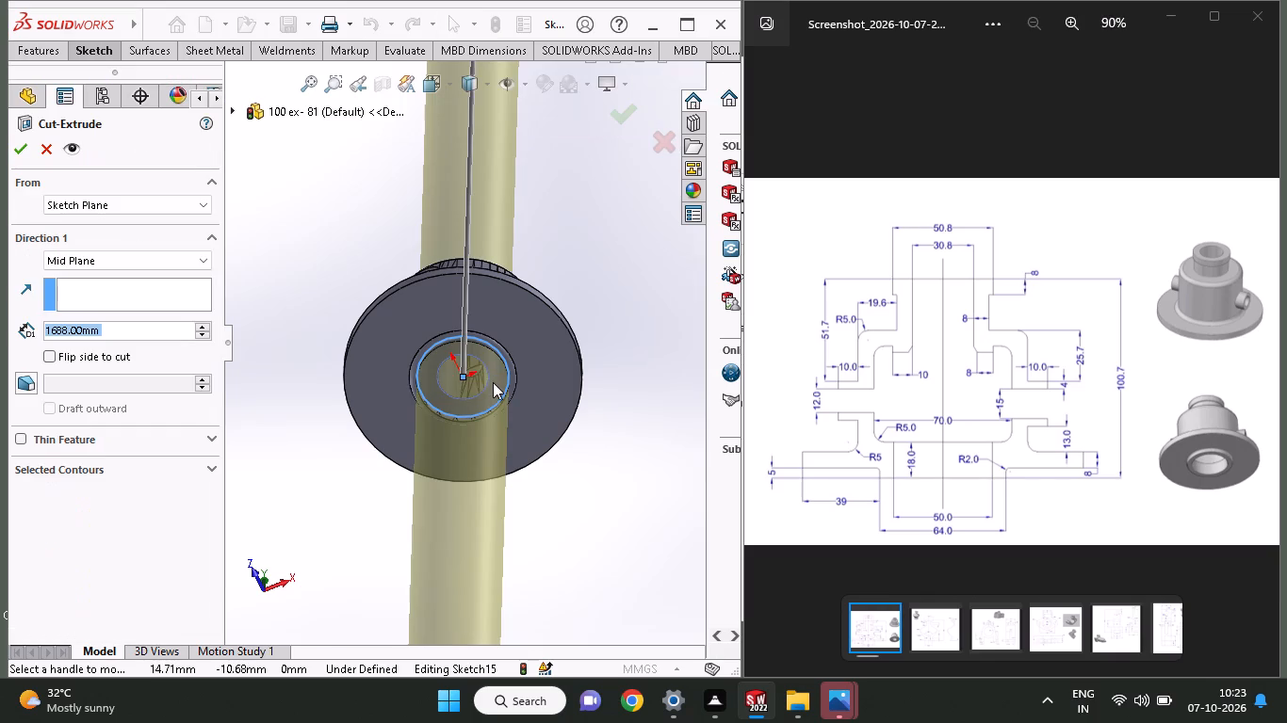
click(92, 257)
click(93, 276)
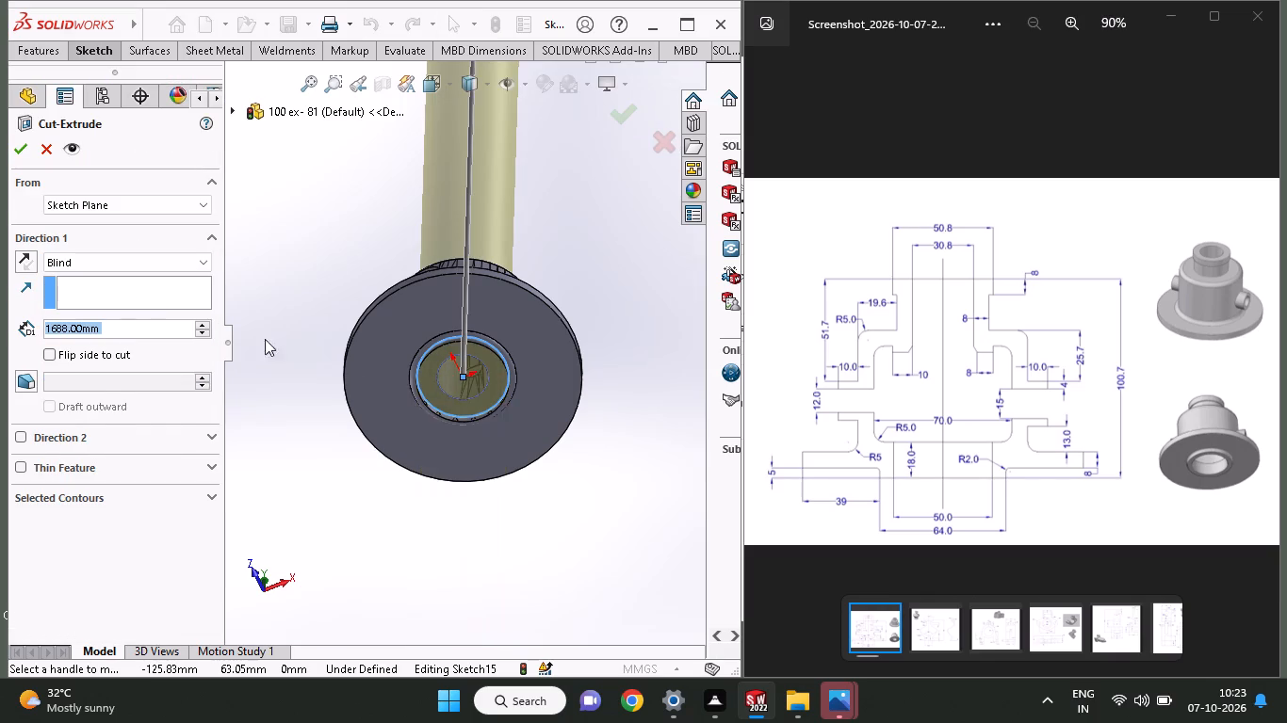
middle_drag(481, 326, 454, 644)
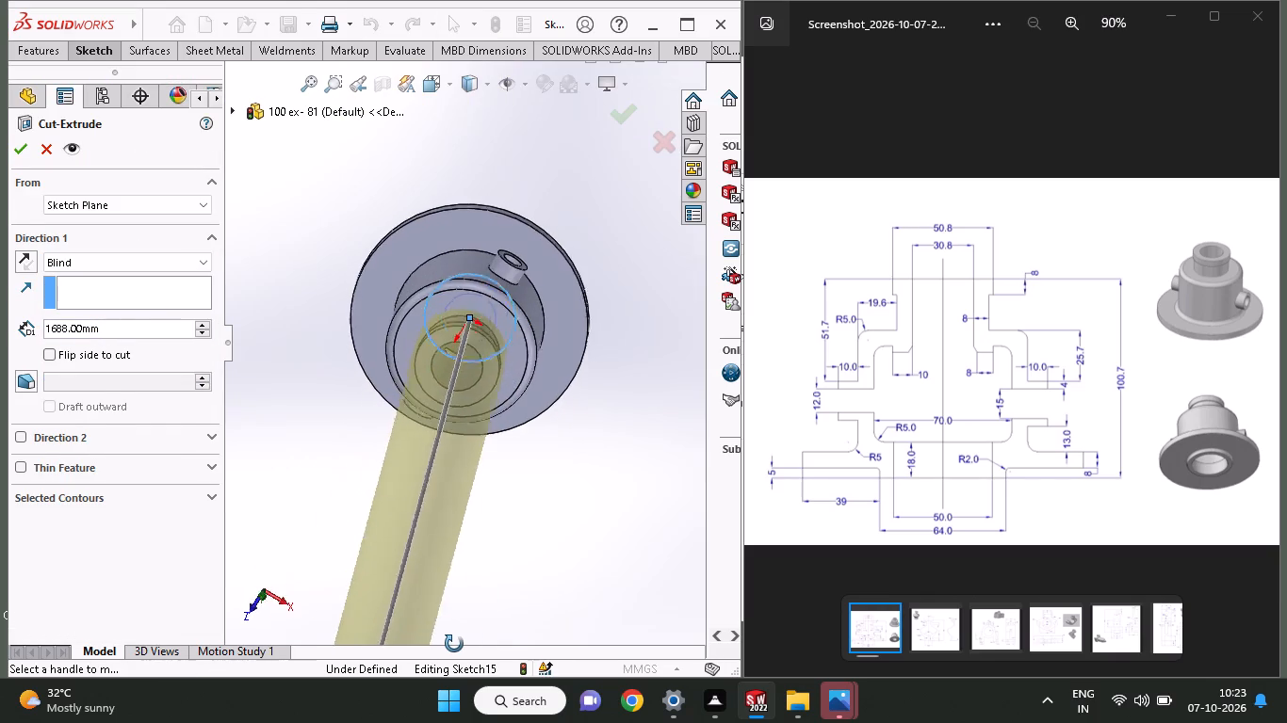
middle_drag(454, 644, 446, 644)
drag(122, 326, 0, 341)
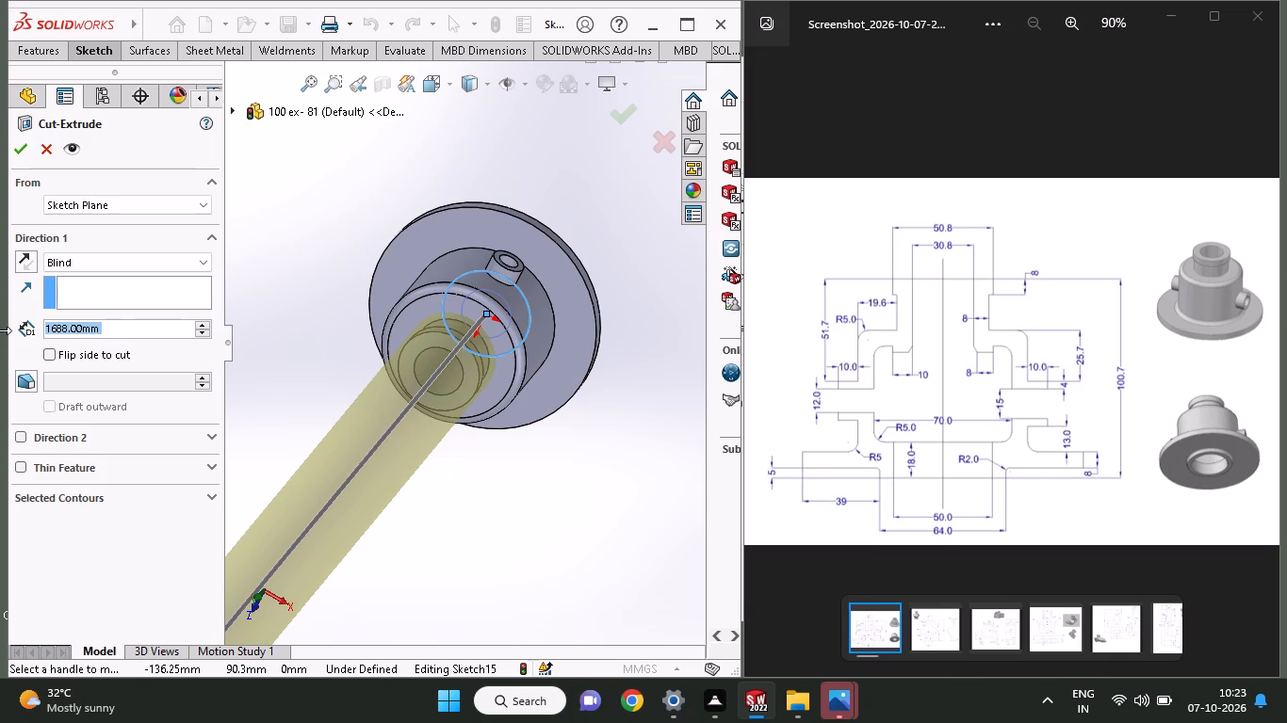
text(18)
key(Return)
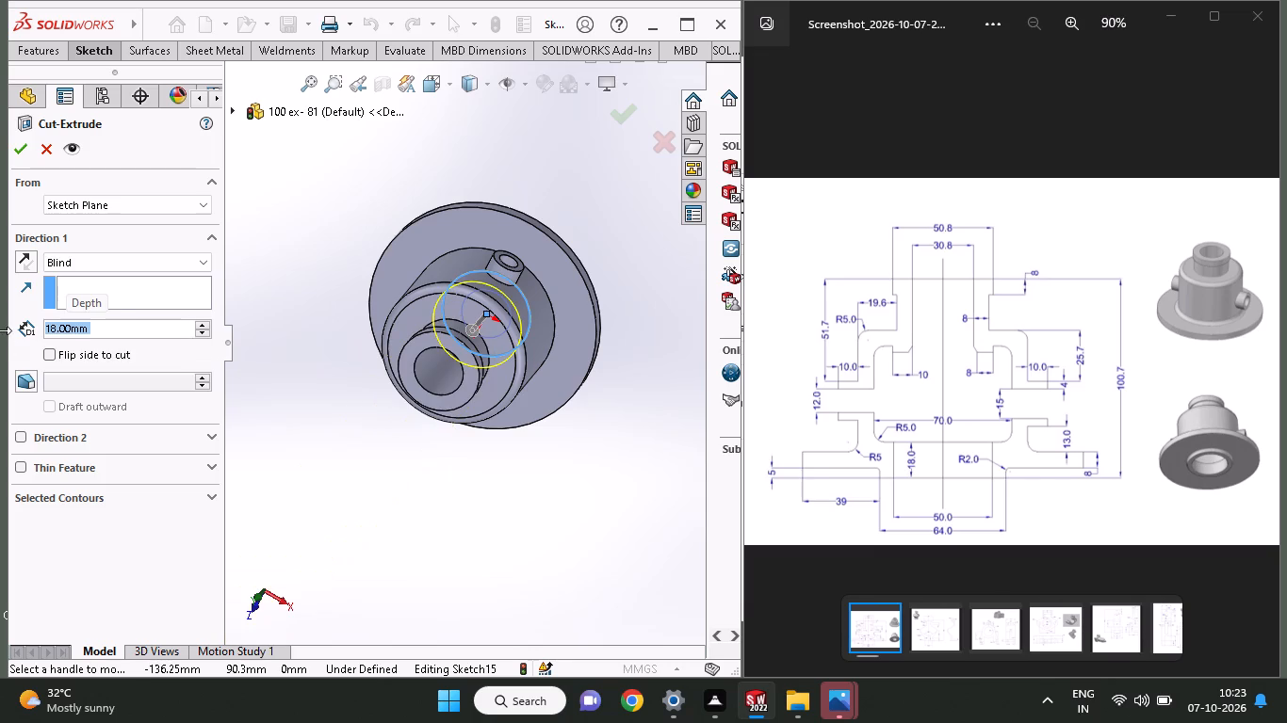
middle_drag(433, 509, 431, 166)
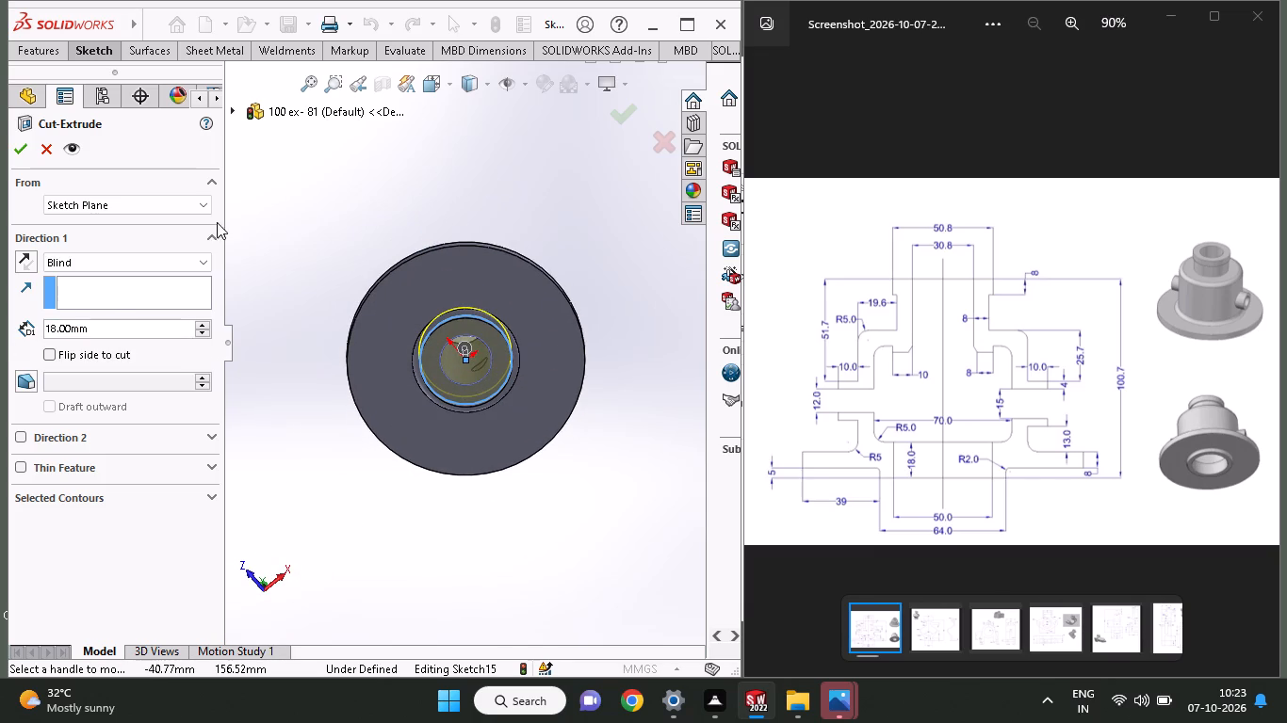
click(23, 150)
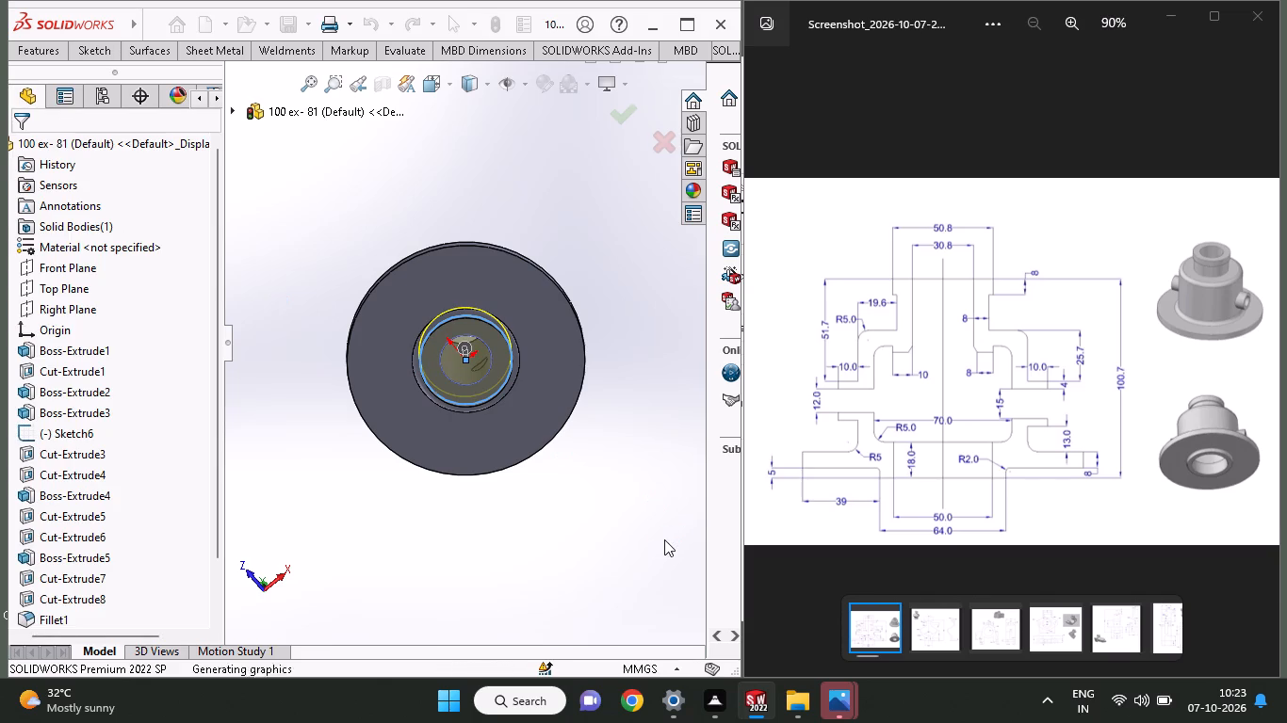
Fillet the circular edge where the large cylindrical hub body meets the top of the flange with a 5 mm radius.
middle_drag(601, 415, 576, 508)
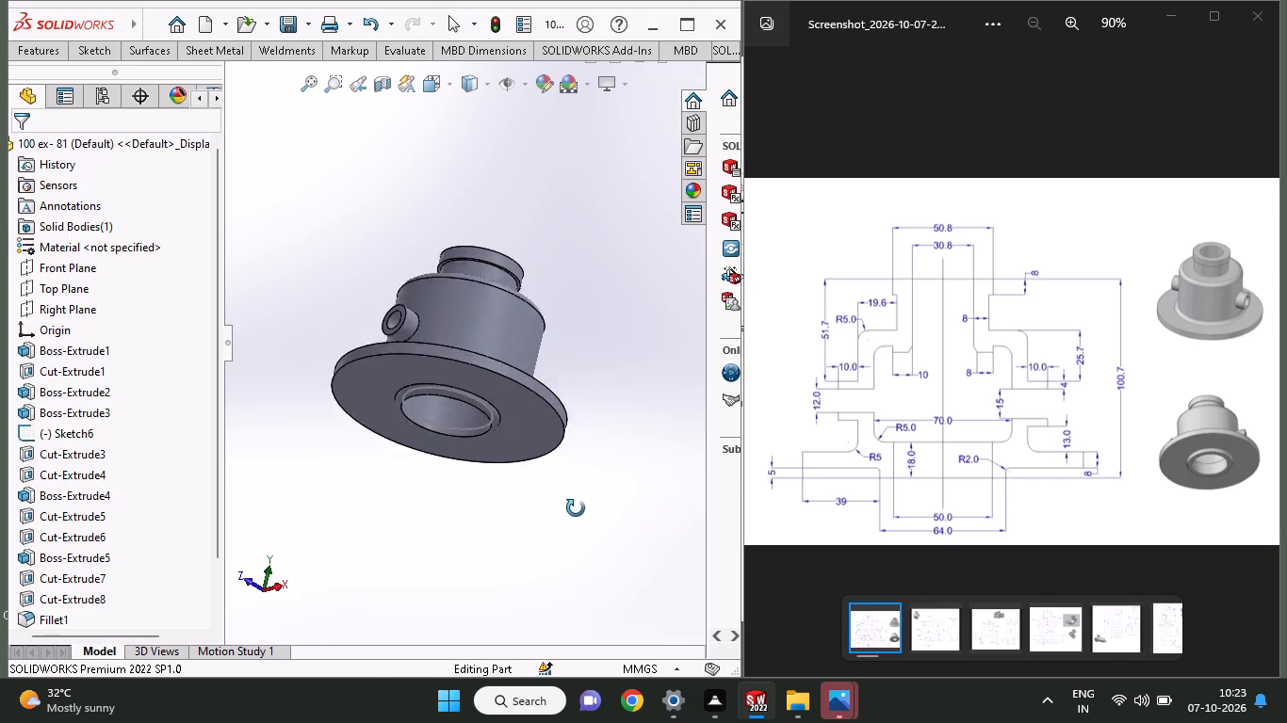
middle_drag(576, 508, 579, 651)
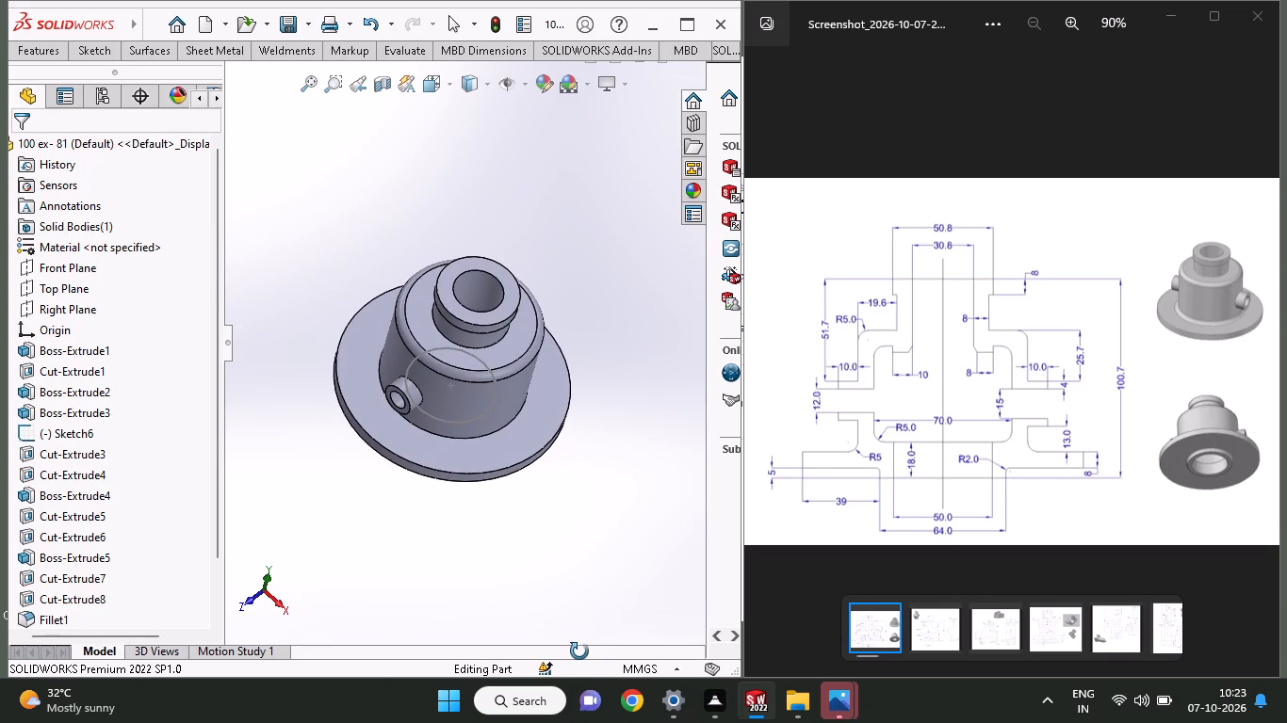
middle_drag(579, 651, 573, 602)
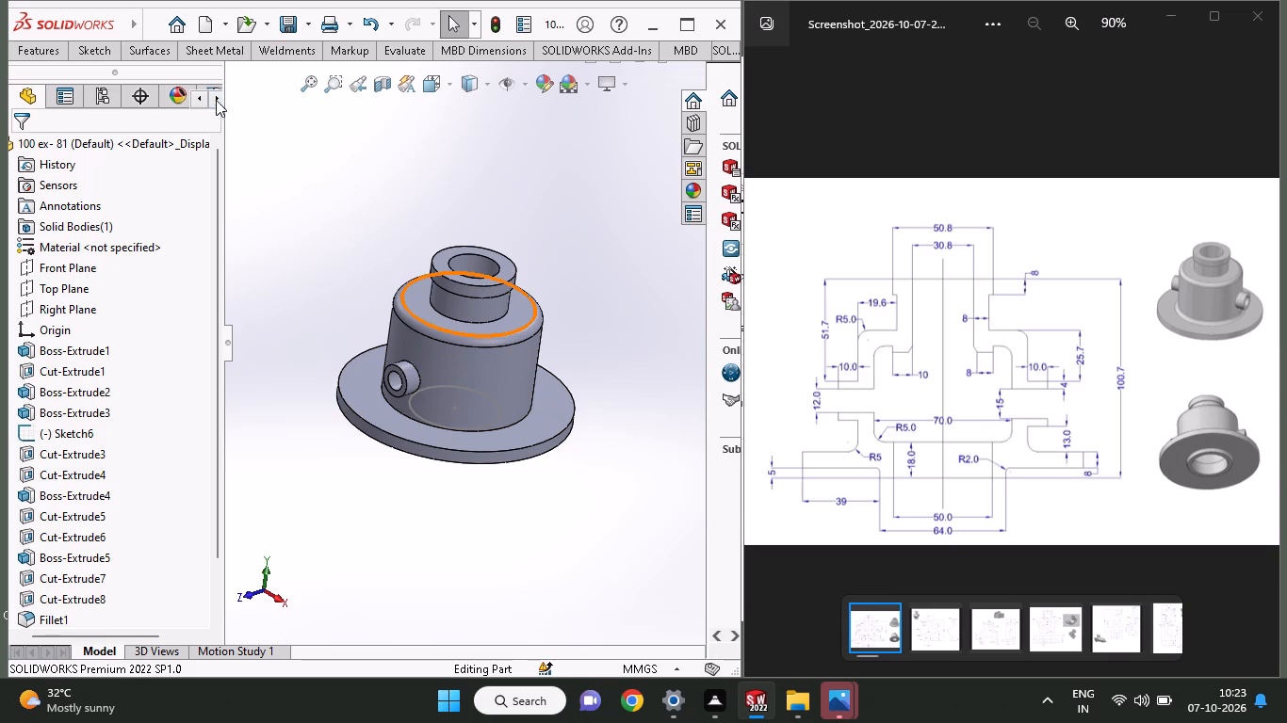
click(39, 53)
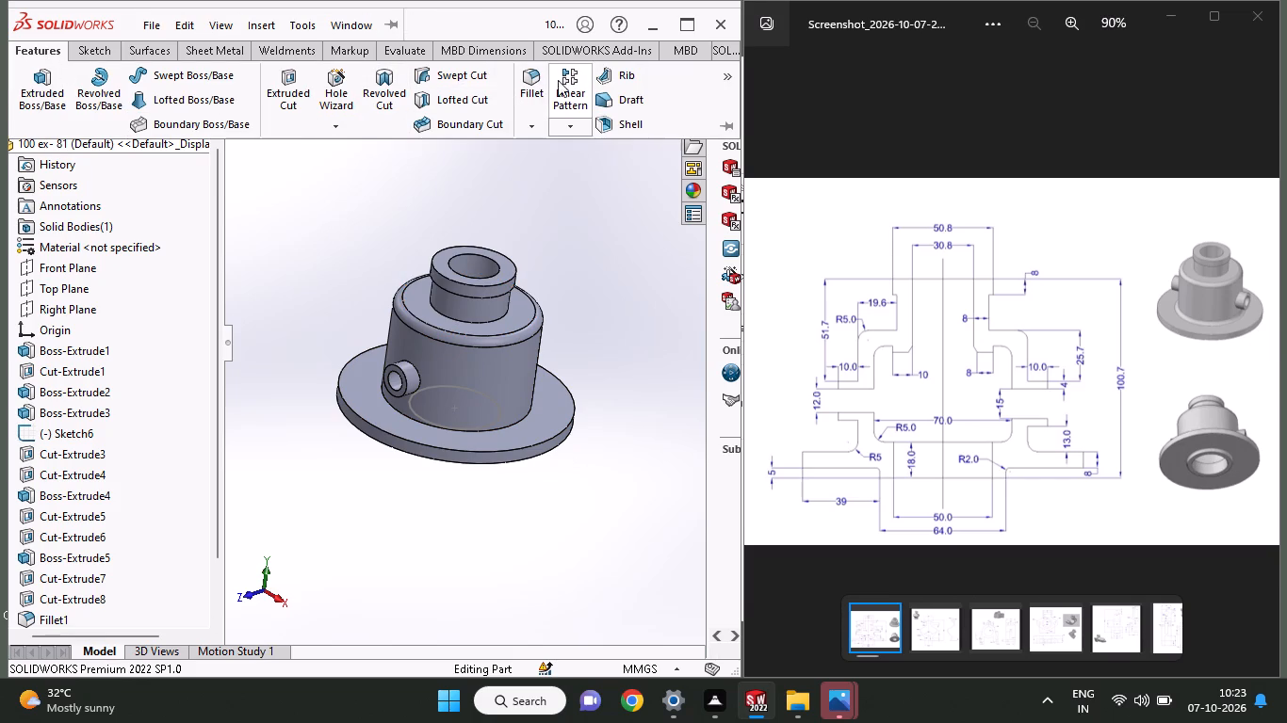
click(546, 86)
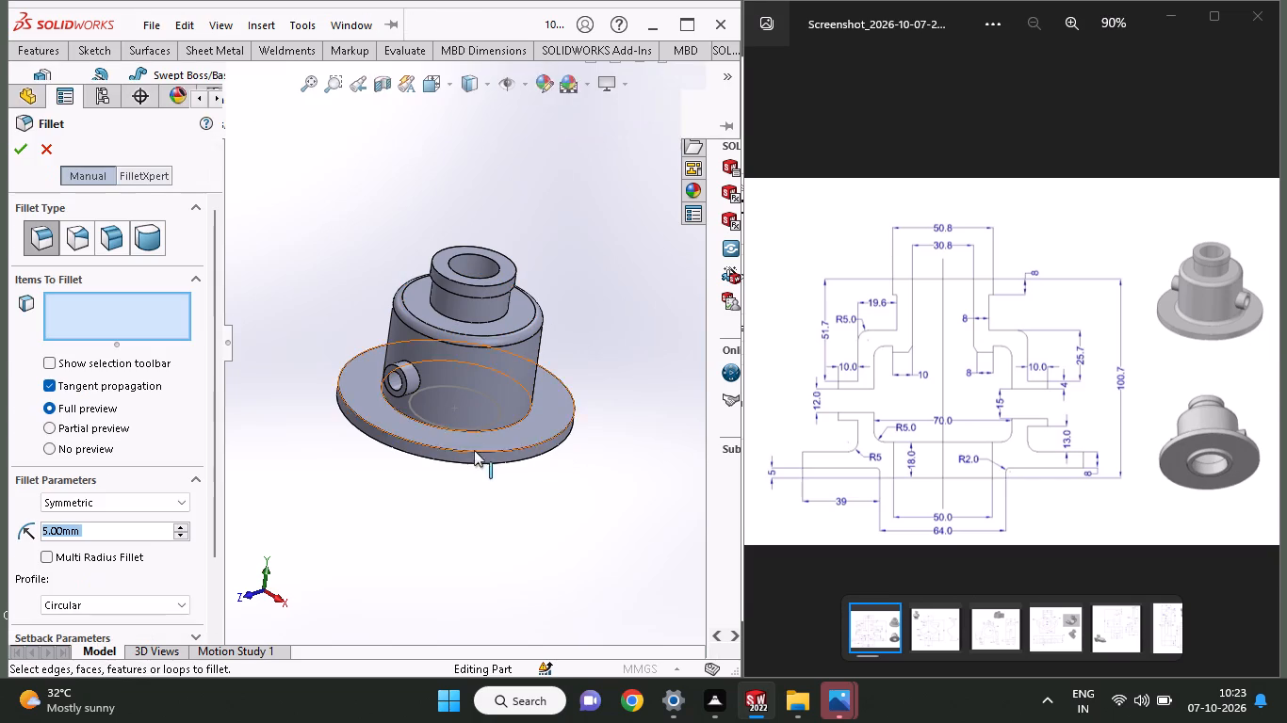
click(481, 431)
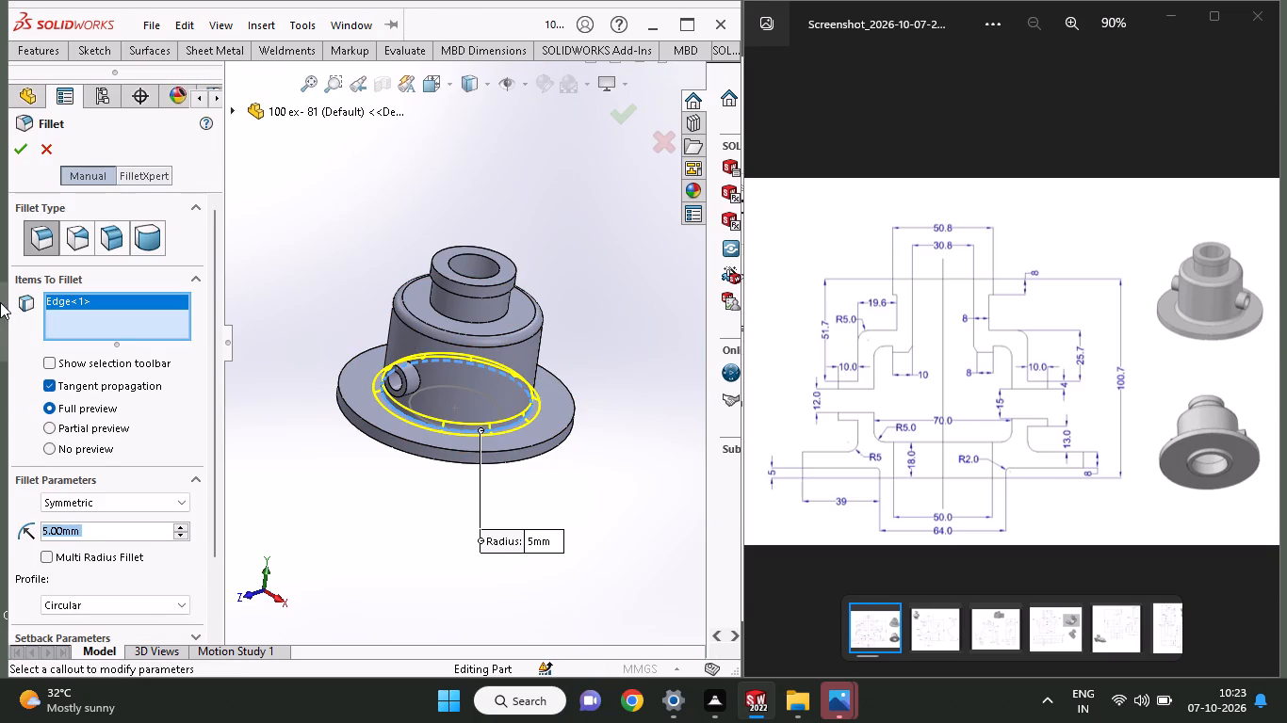
click(12, 155)
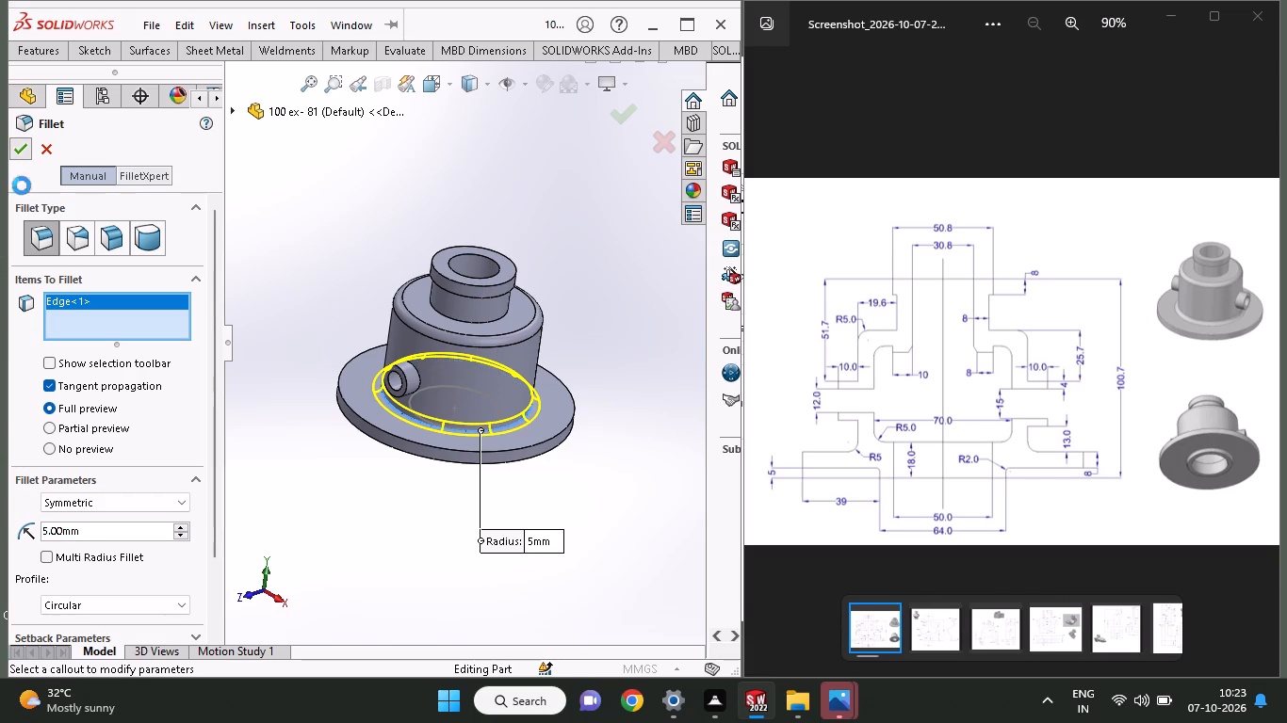
Fillet the circular edge where the narrow upper neck meets the top face of the hub body with a 5 mm radius.
middle_drag(320, 476, 318, 443)
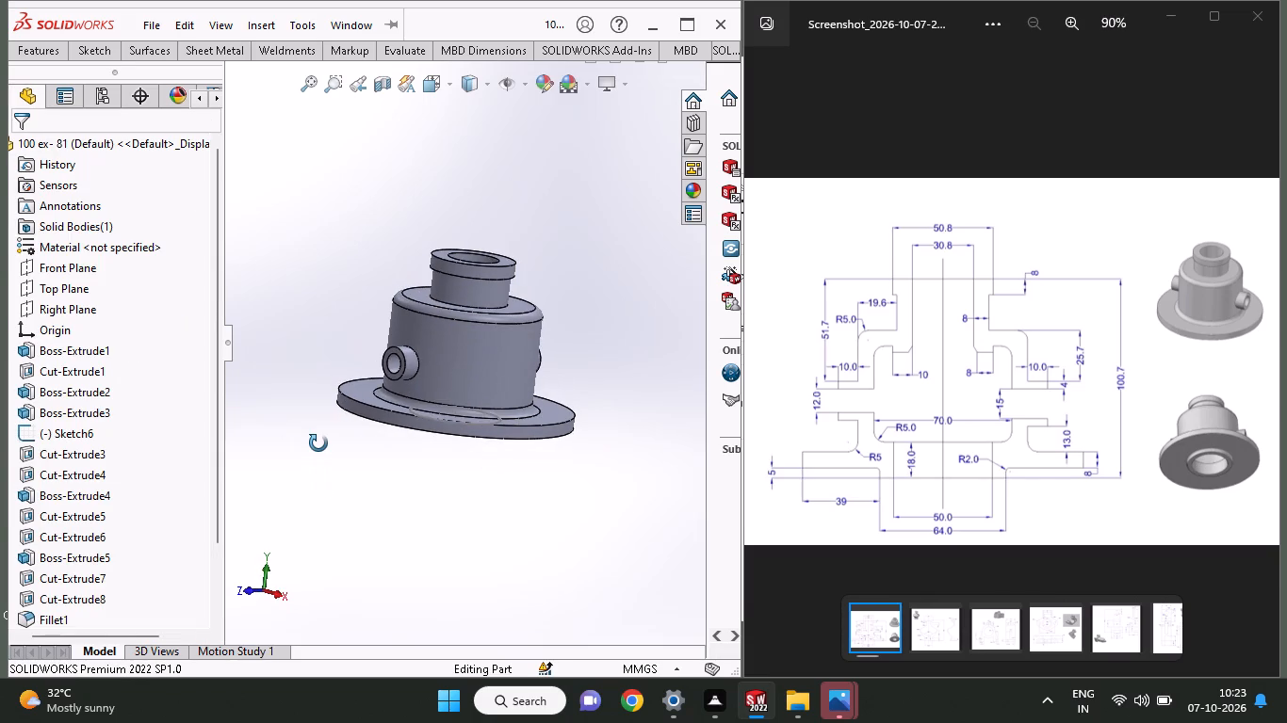
middle_drag(318, 443, 306, 505)
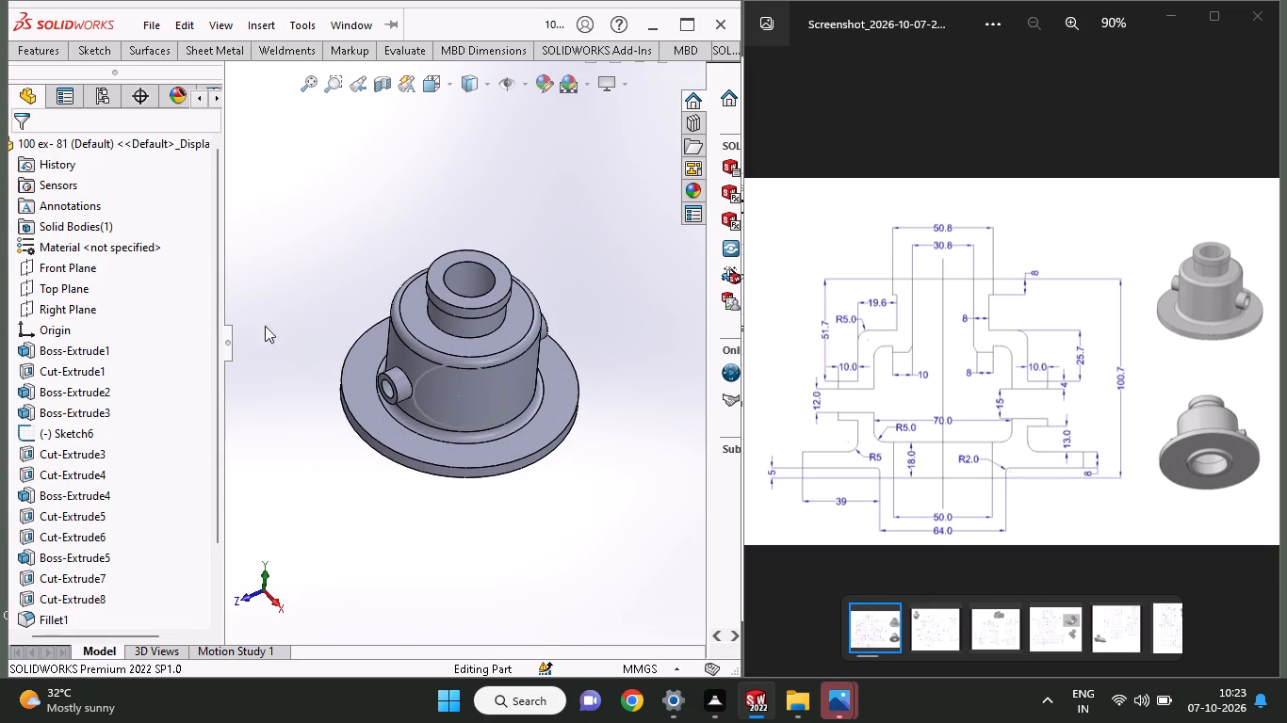
click(53, 54)
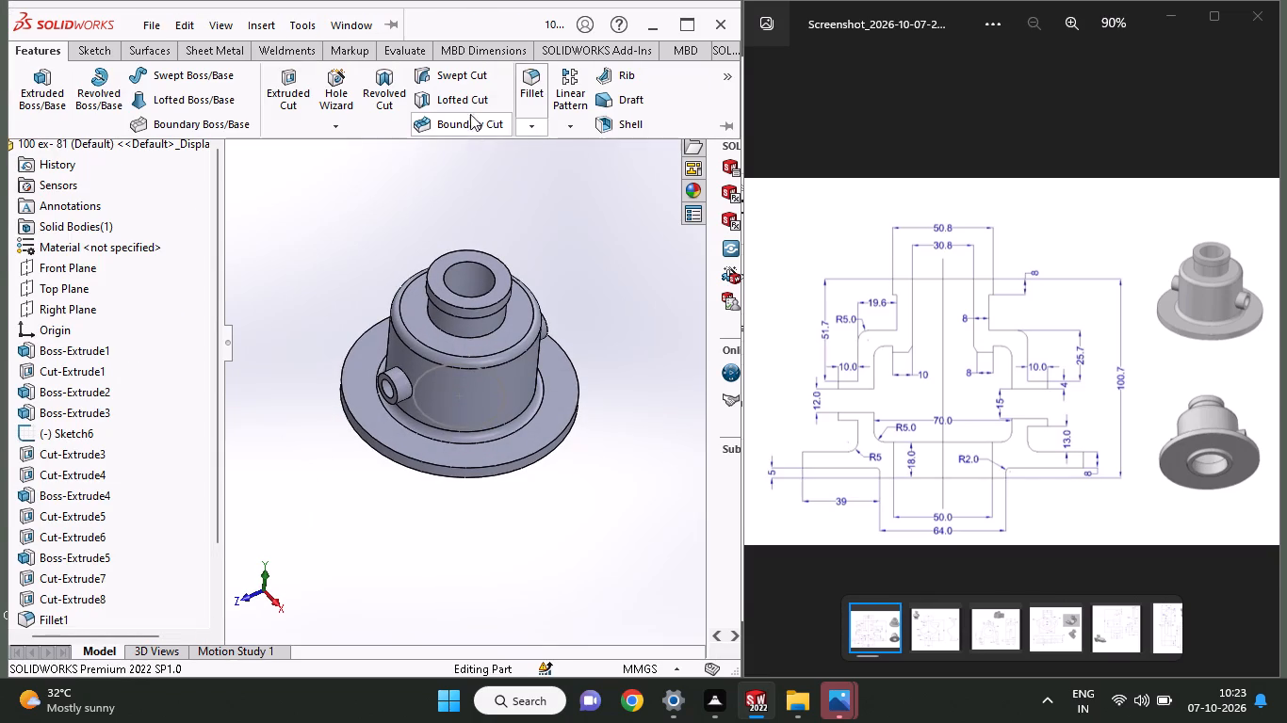
click(529, 85)
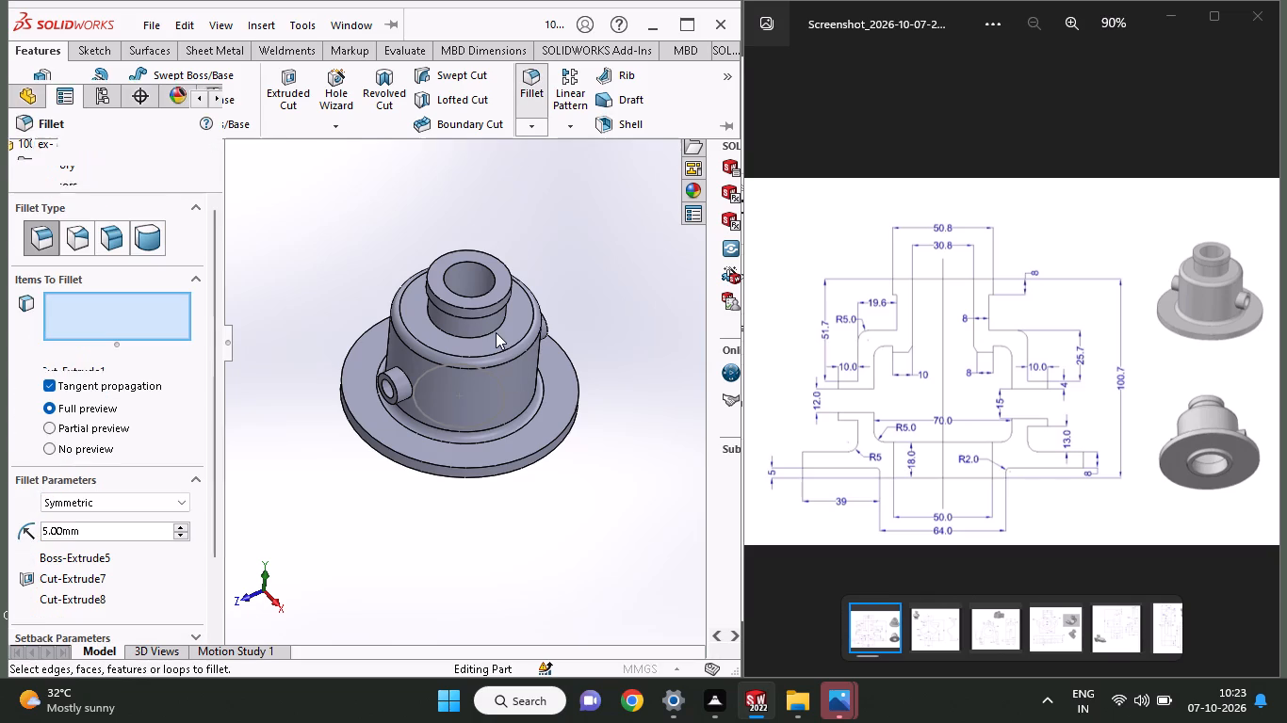
click(496, 332)
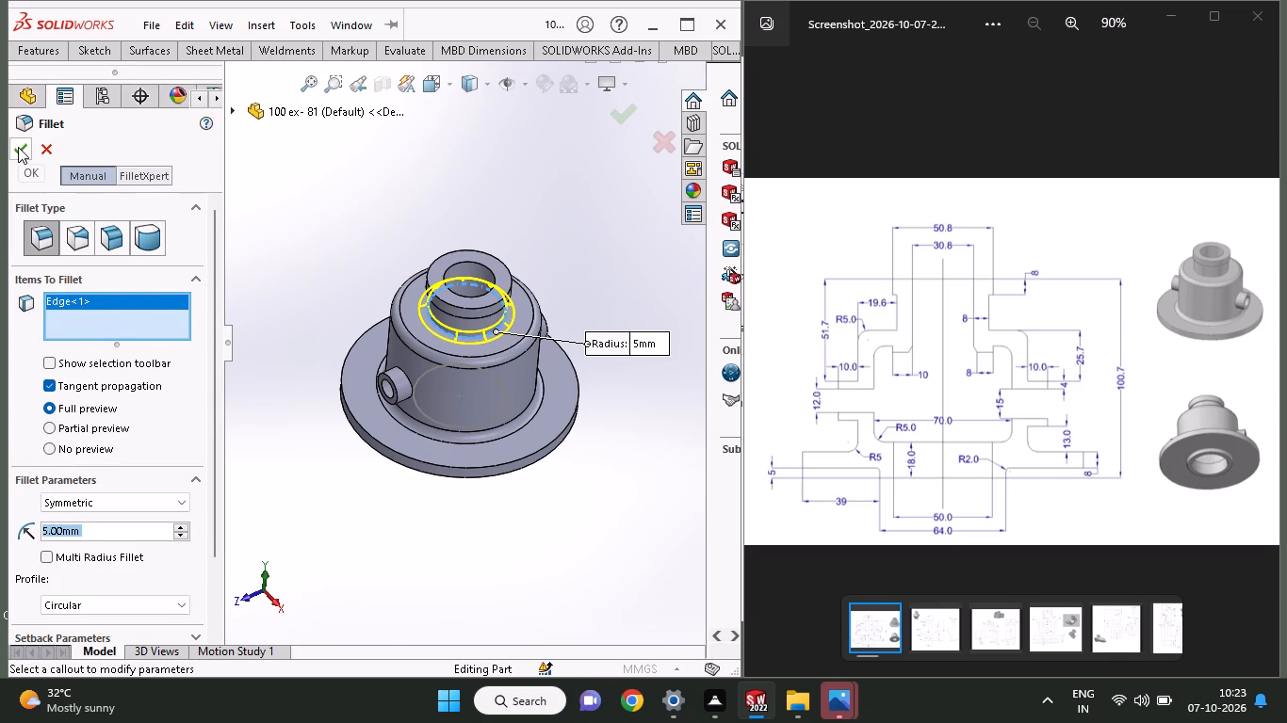
click(18, 147)
On the inner end face of the 18 mm deep underside recess, sketch a 27.5 mm radius circle centred on the origin.
middle_drag(601, 452, 578, 338)
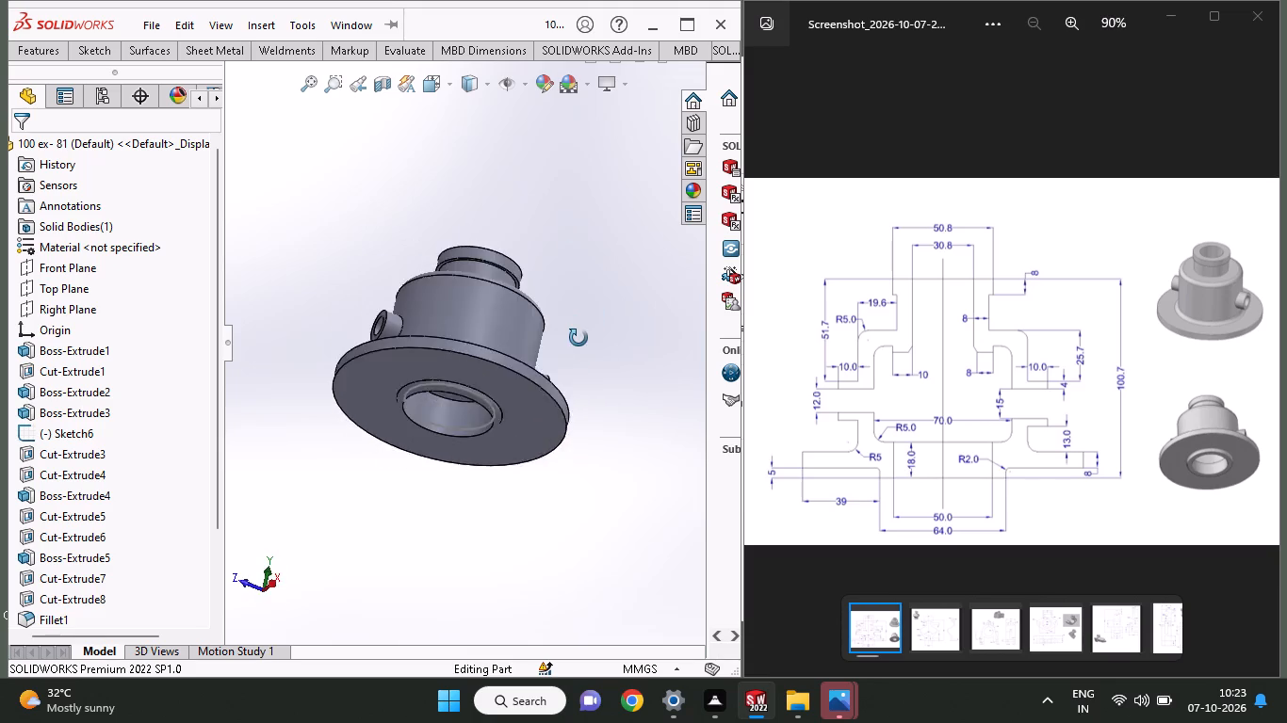
middle_drag(578, 338, 524, 226)
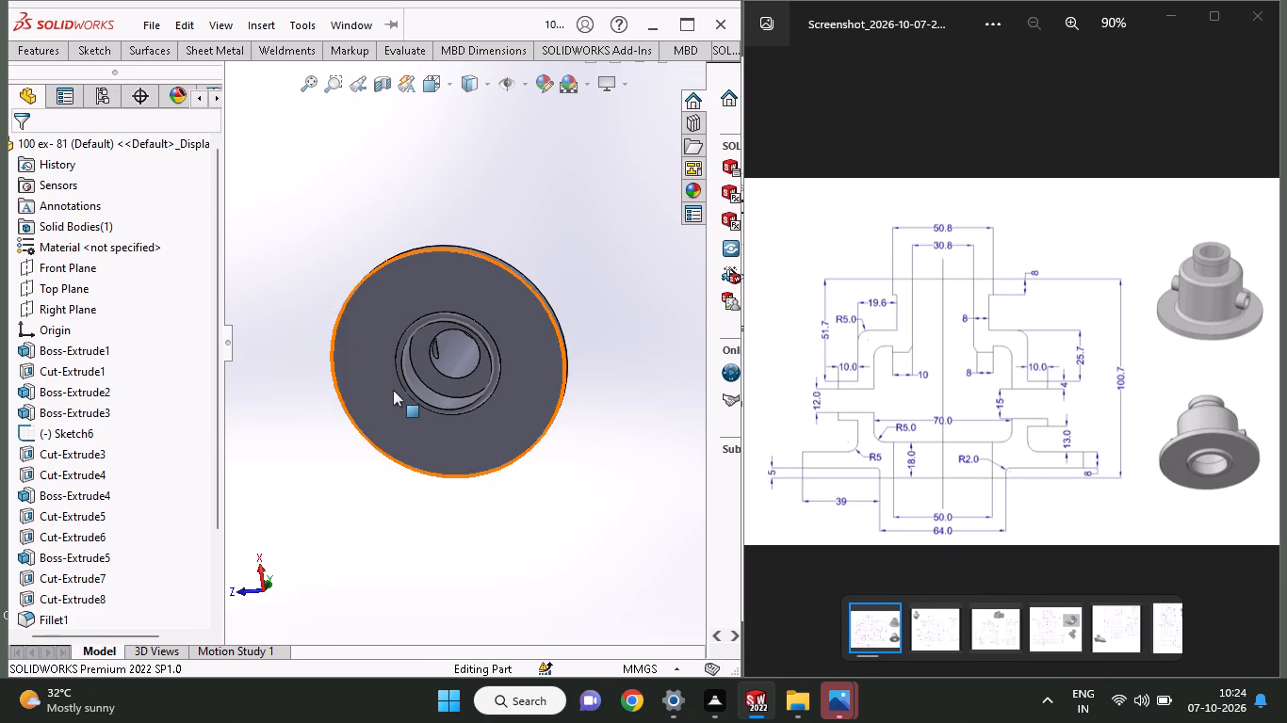
click(426, 373)
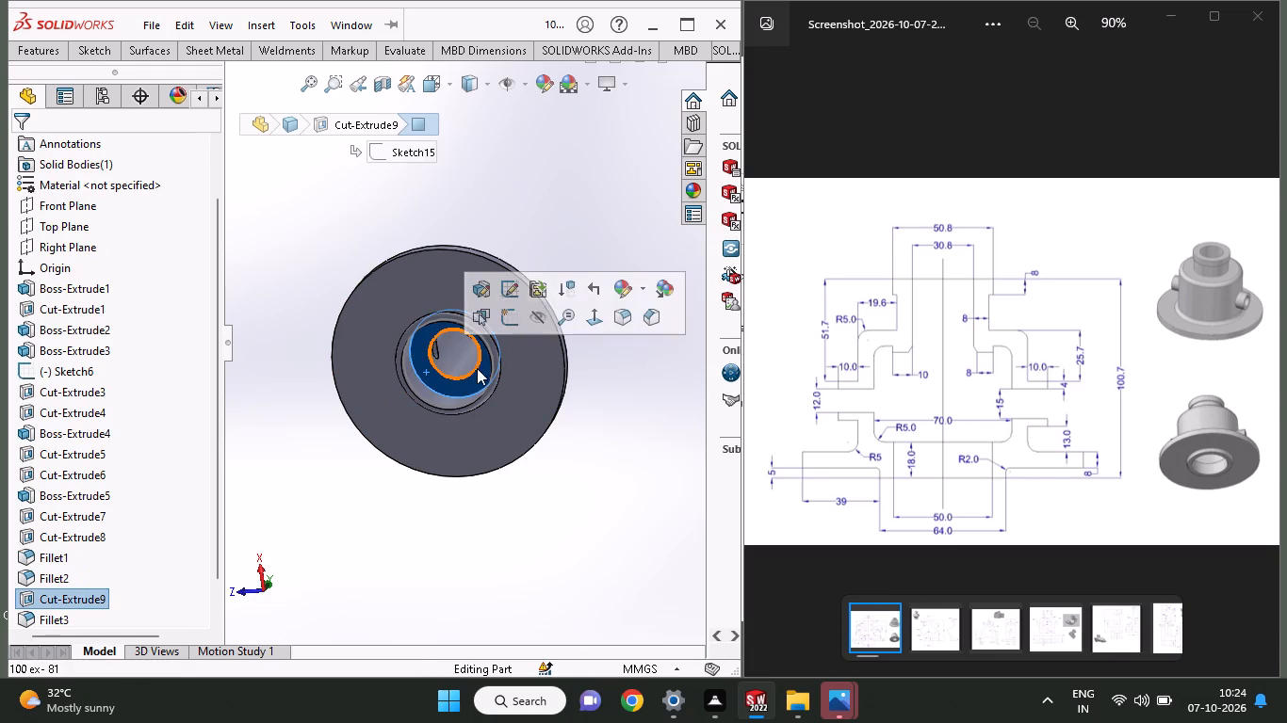
click(509, 323)
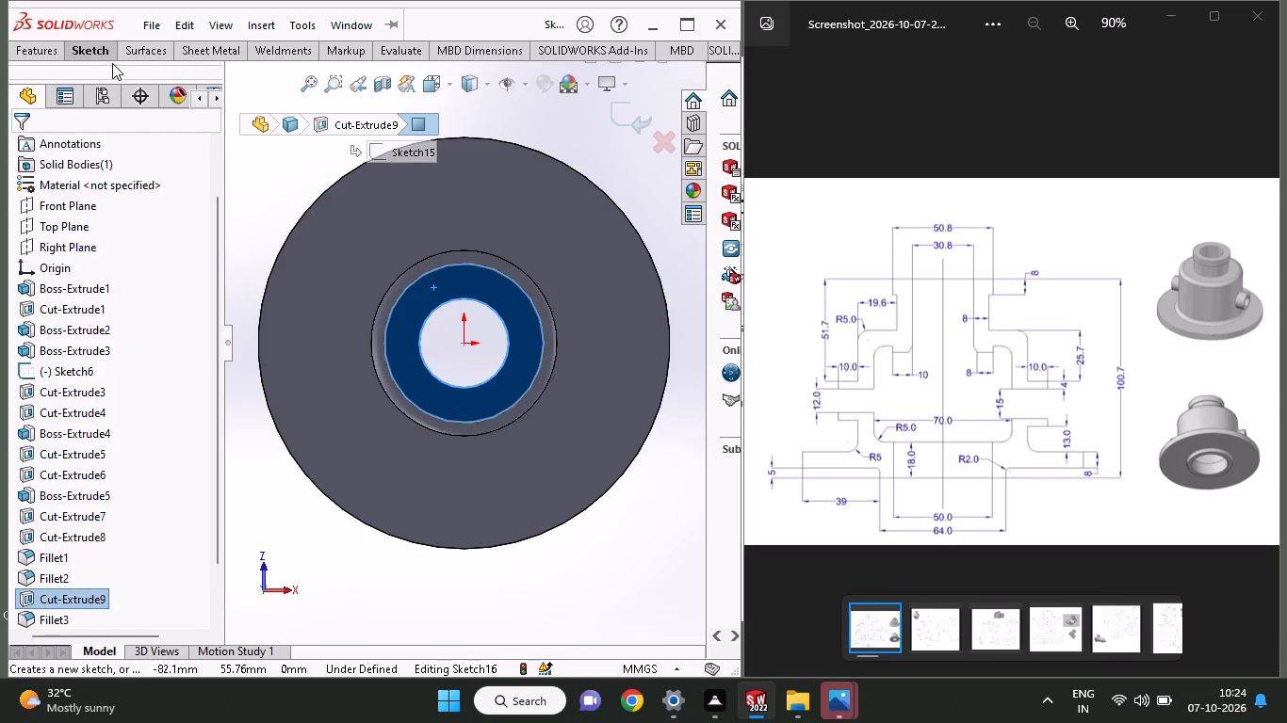
click(102, 53)
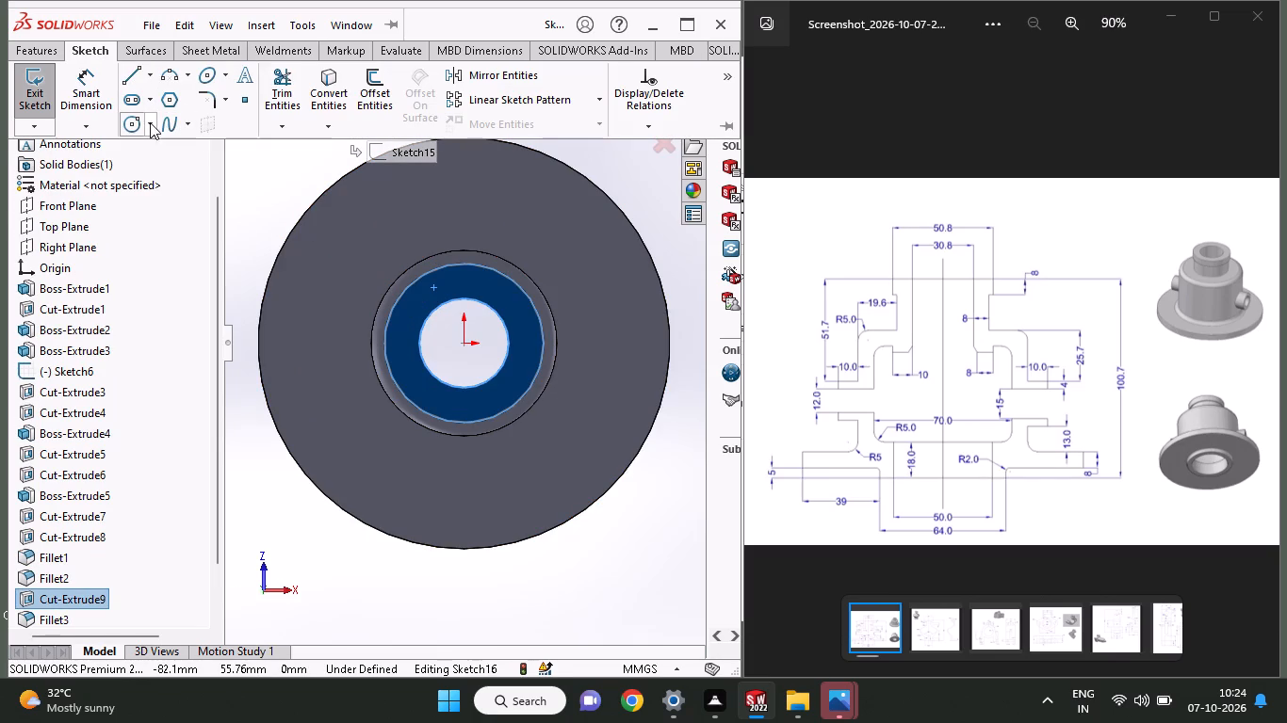
click(139, 125)
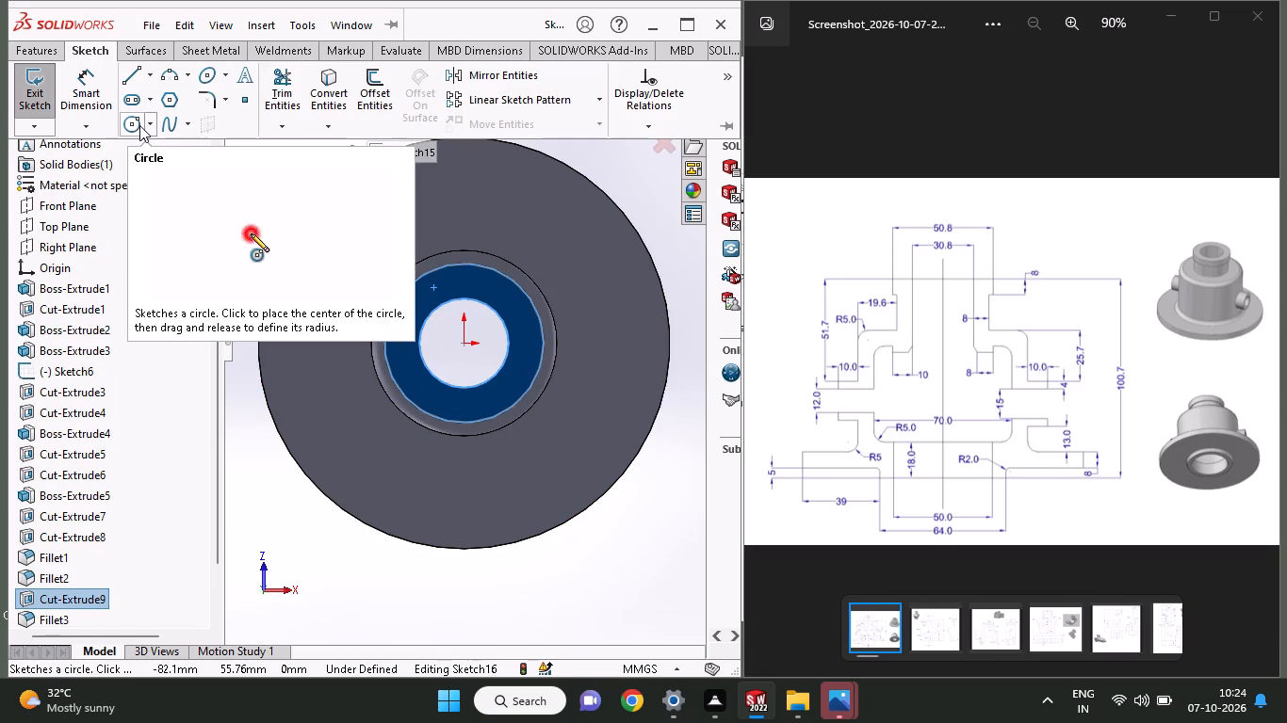
click(464, 346)
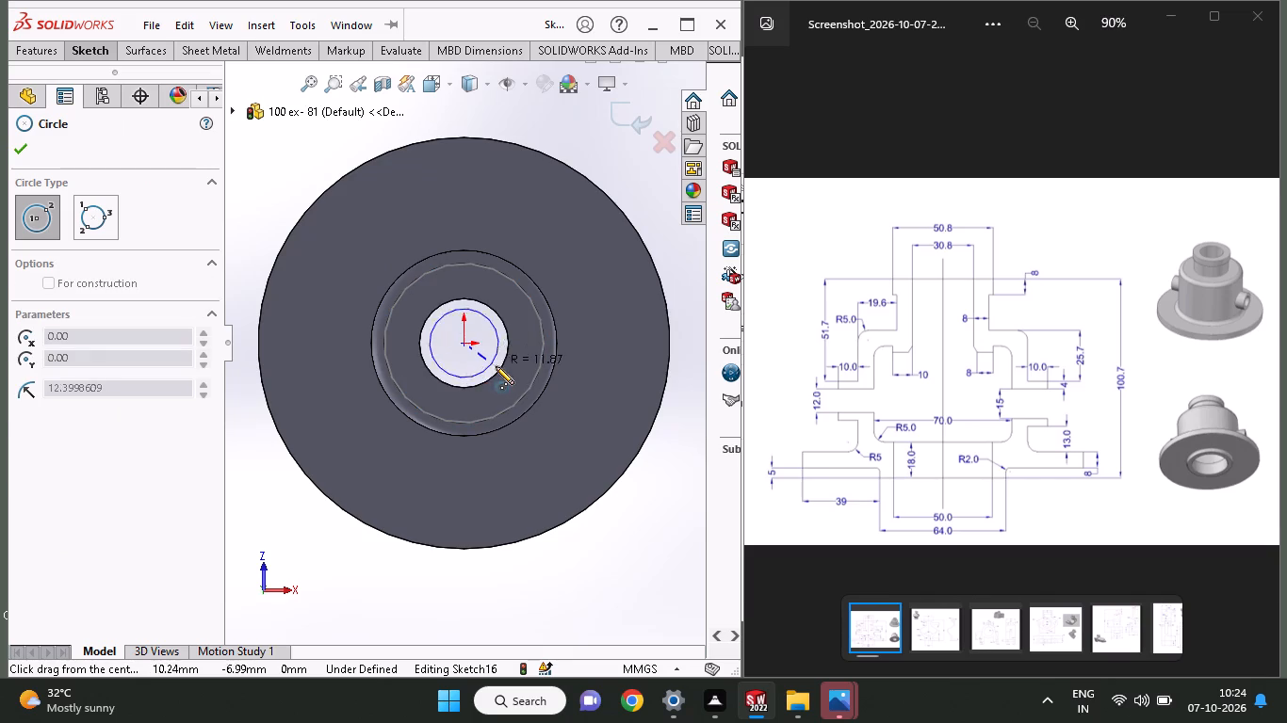
click(529, 385)
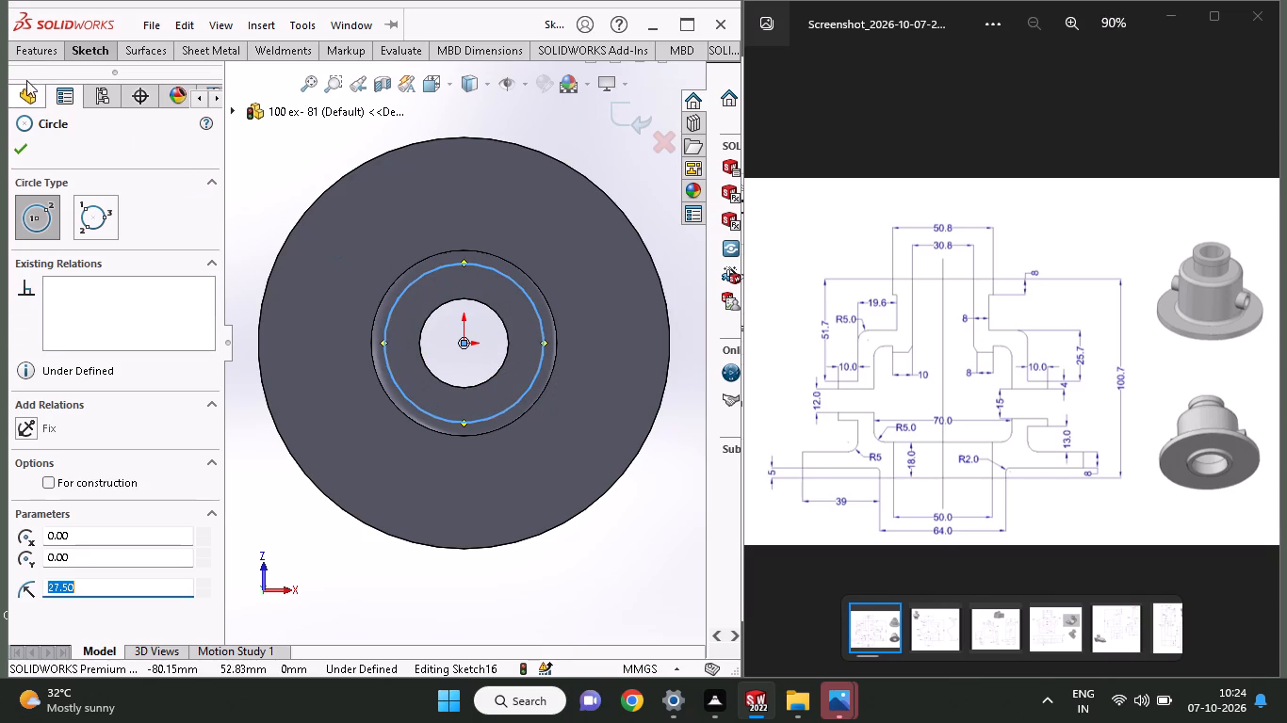
Cut-extrude the 27.5 mm radius circle Blind to a depth of 49 mm up into the hub body, with a 1° draft.
click(19, 50)
click(301, 115)
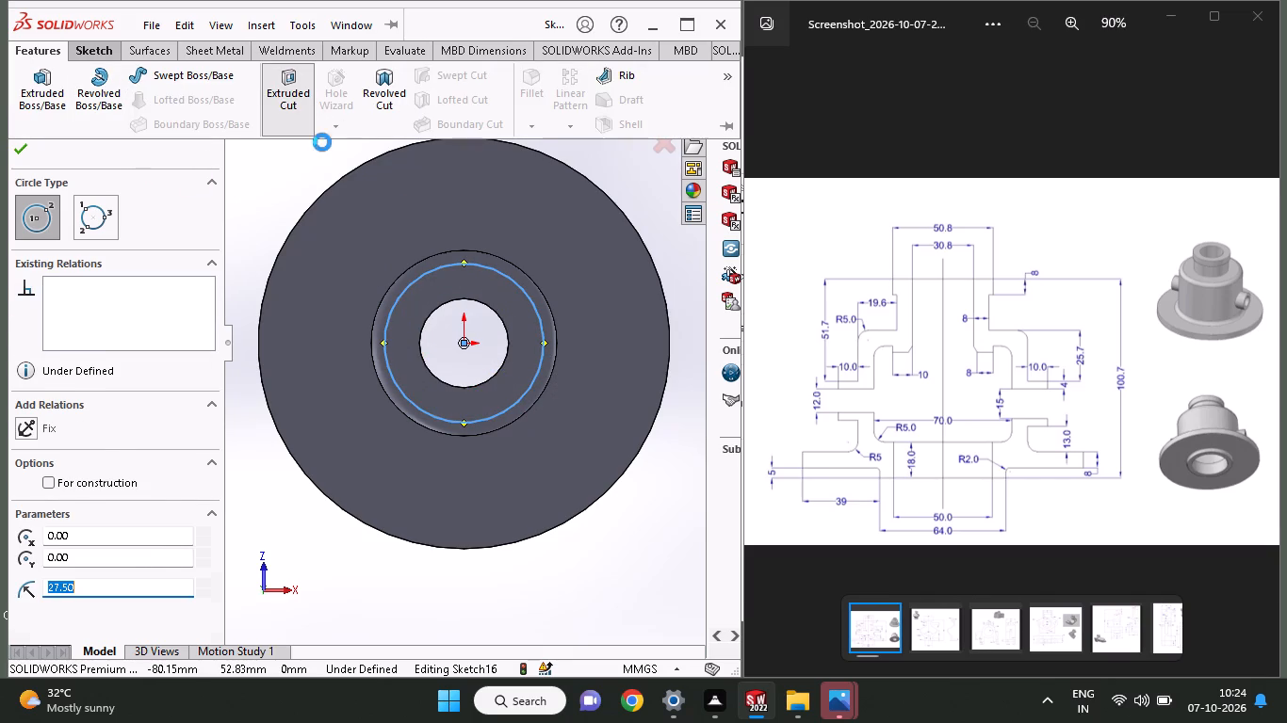
middle_drag(510, 431, 526, 461)
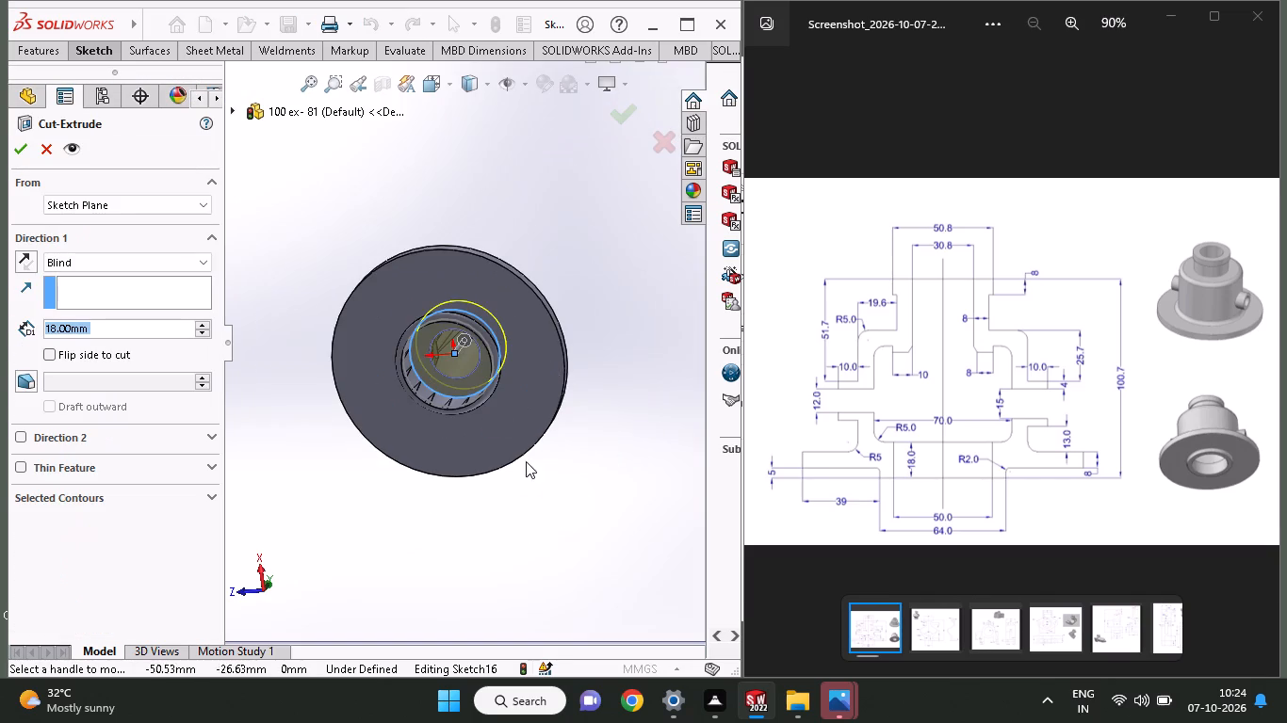
middle_drag(526, 461, 530, 517)
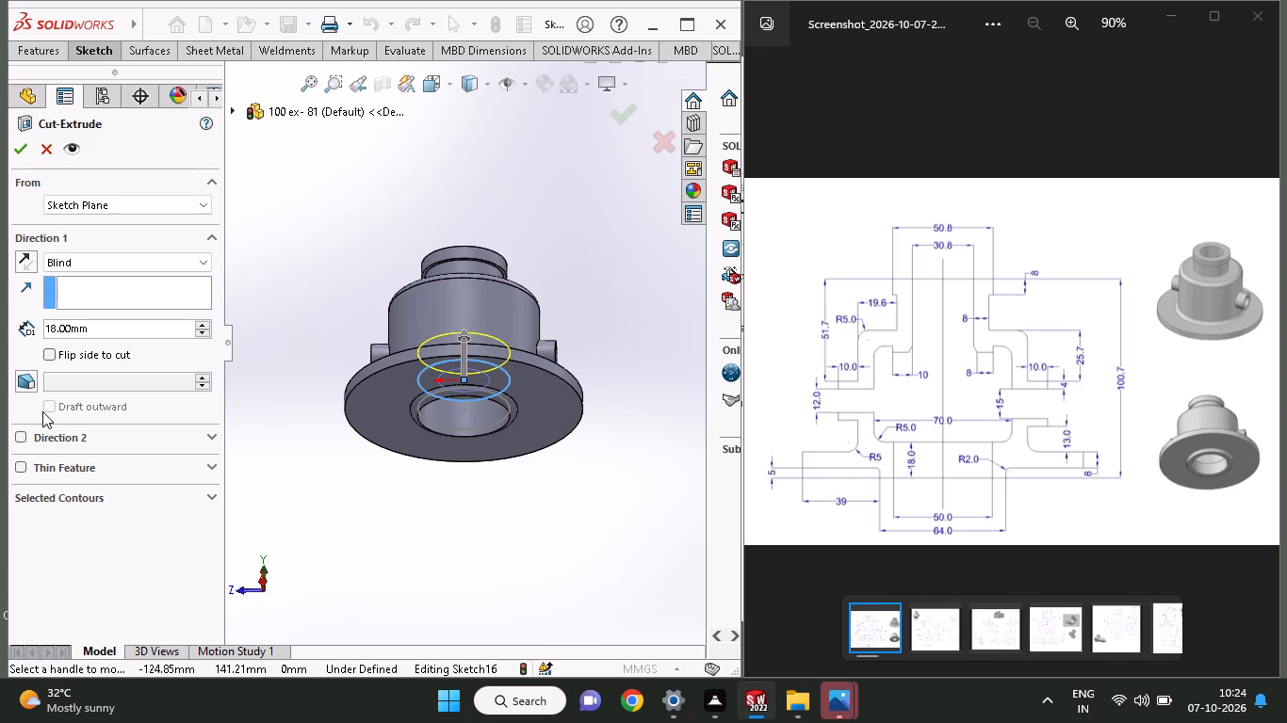
click(32, 384)
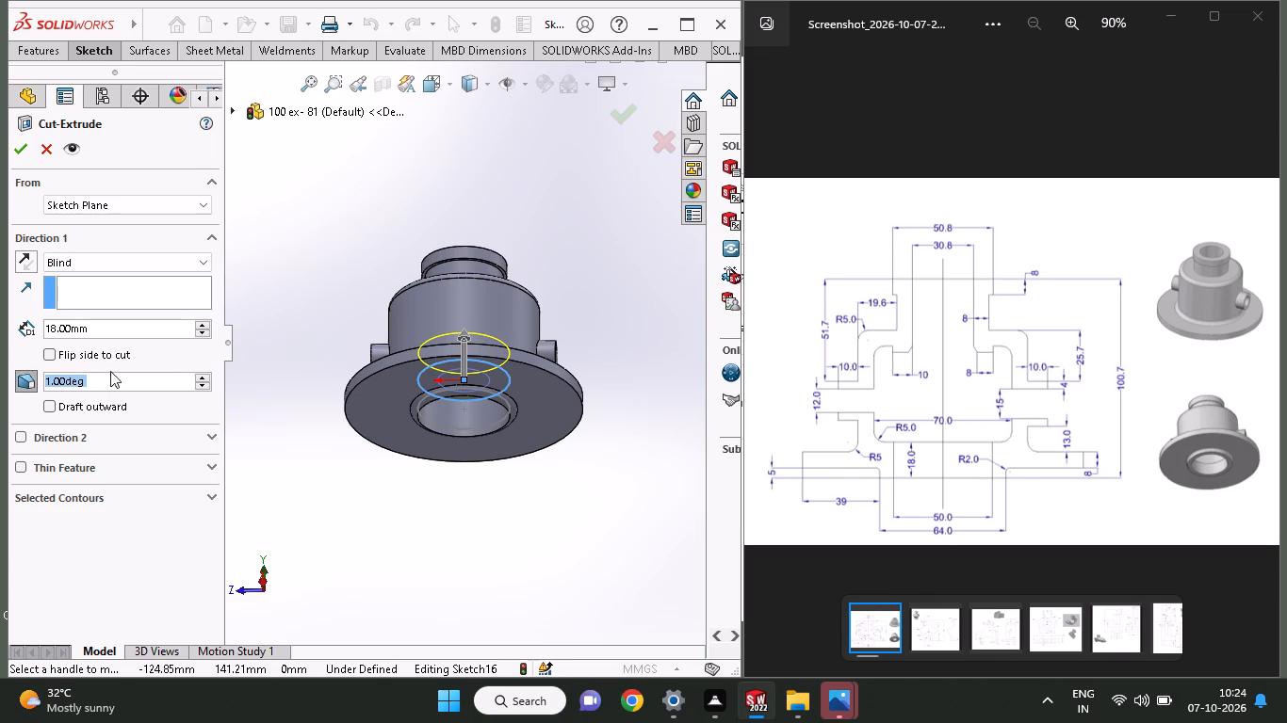
drag(458, 331, 460, 289)
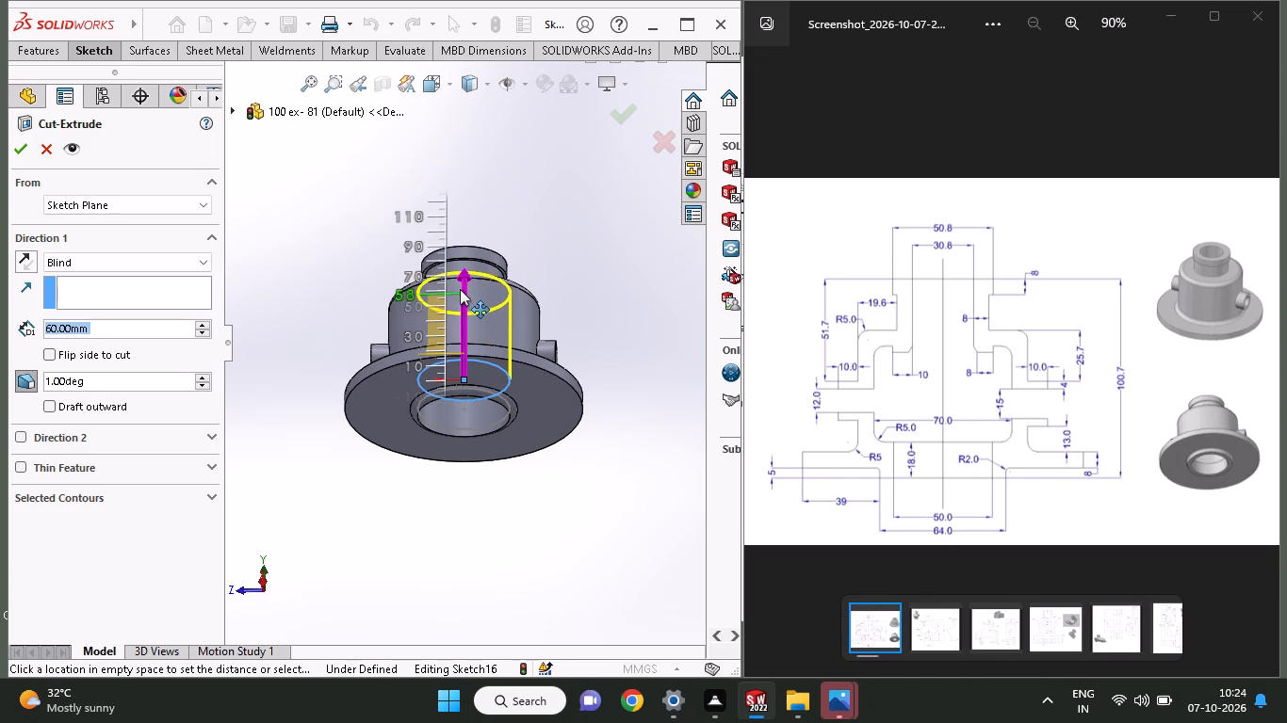
drag(460, 289, 463, 302)
middle_drag(465, 300, 472, 362)
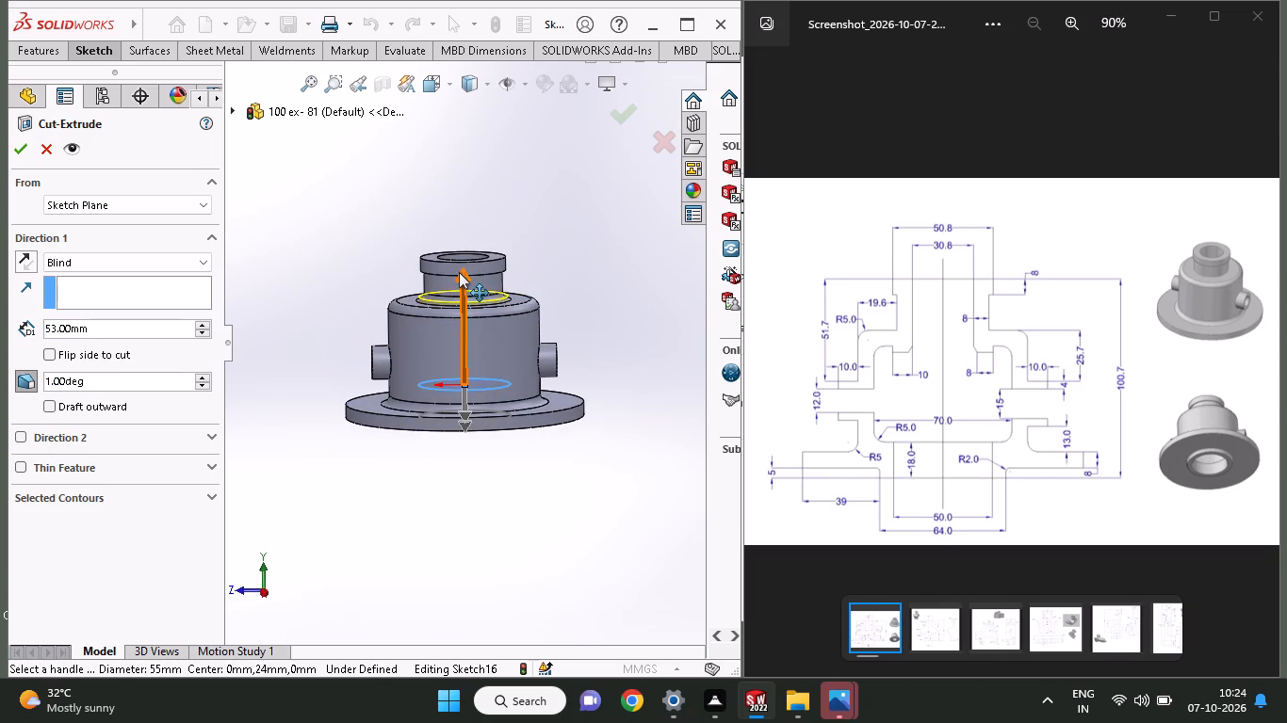
drag(459, 272, 463, 304)
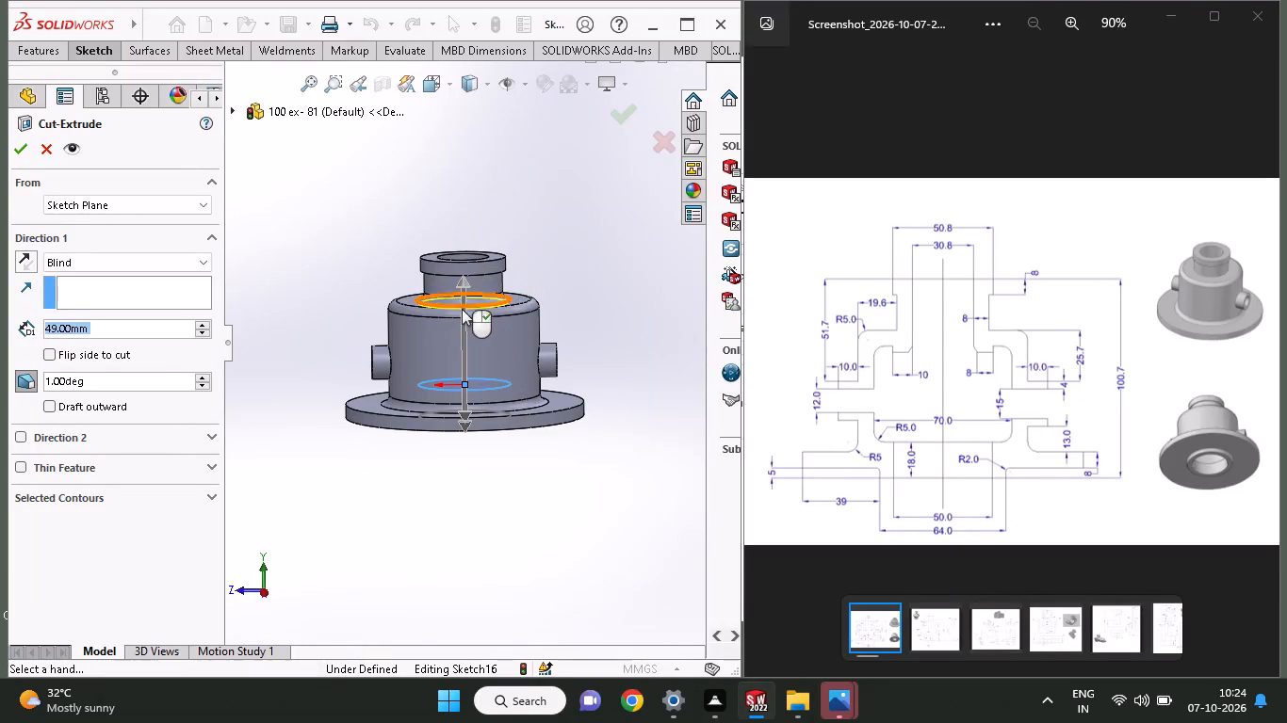
middle_drag(457, 337, 458, 249)
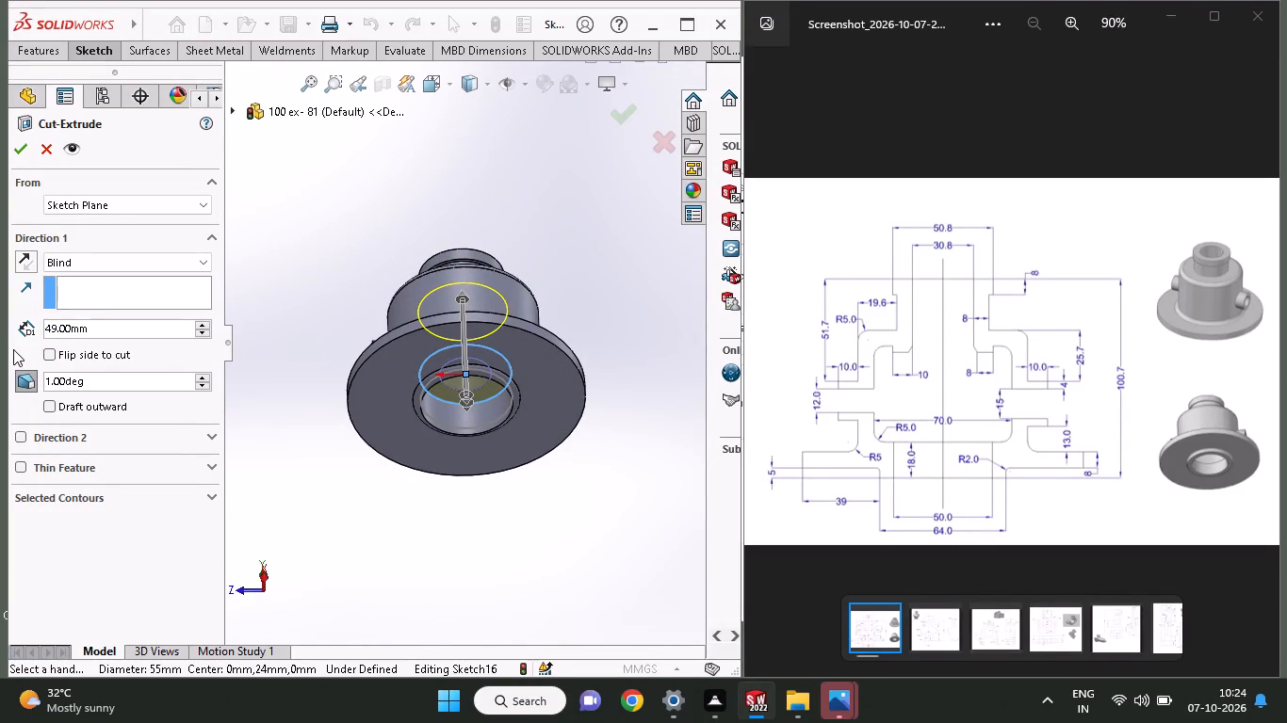
click(10, 148)
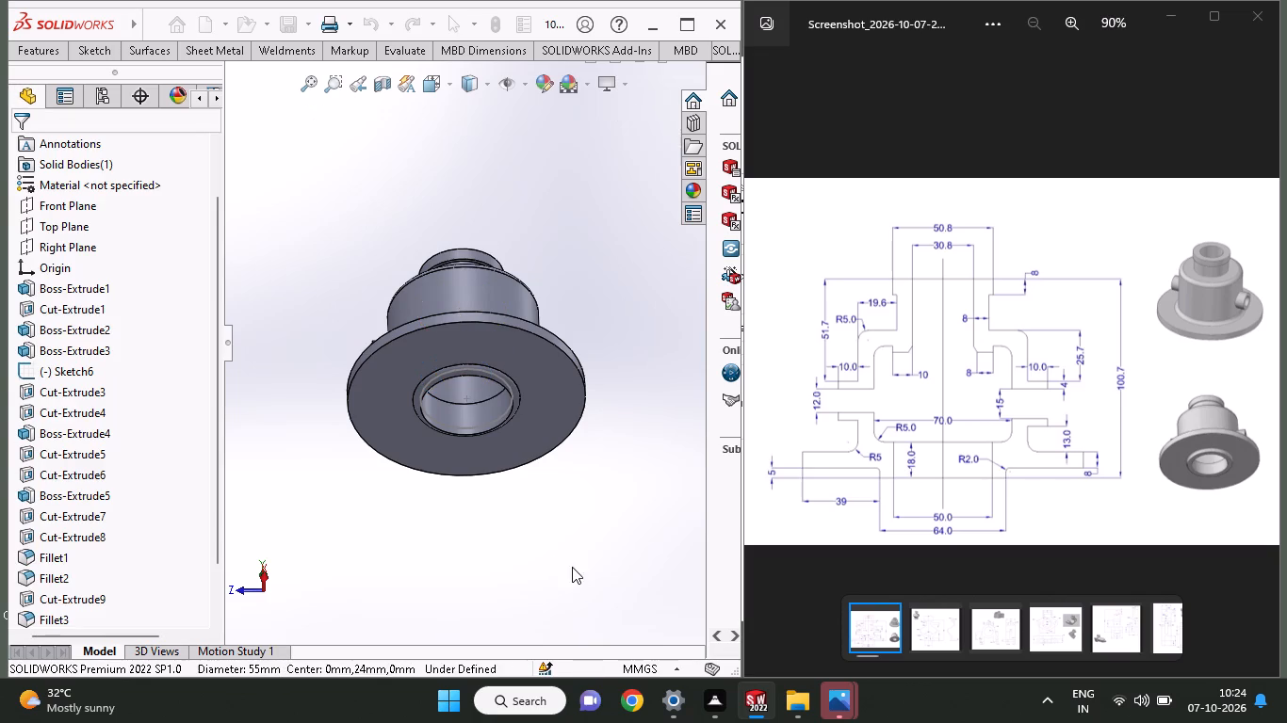
Examine the hub's underside cavity, side bosses and upper neck from several angles and compare them with the reference drawing.
middle_drag(558, 562, 543, 521)
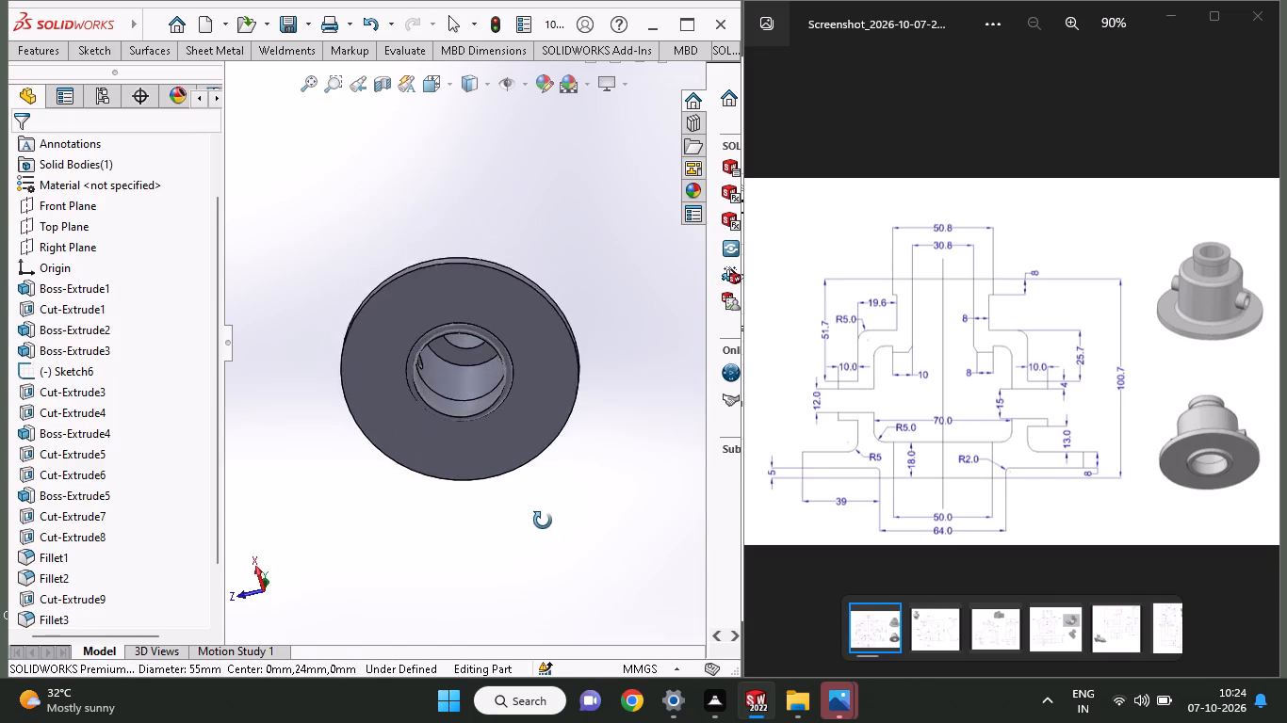
middle_drag(543, 521, 536, 605)
click(546, 465)
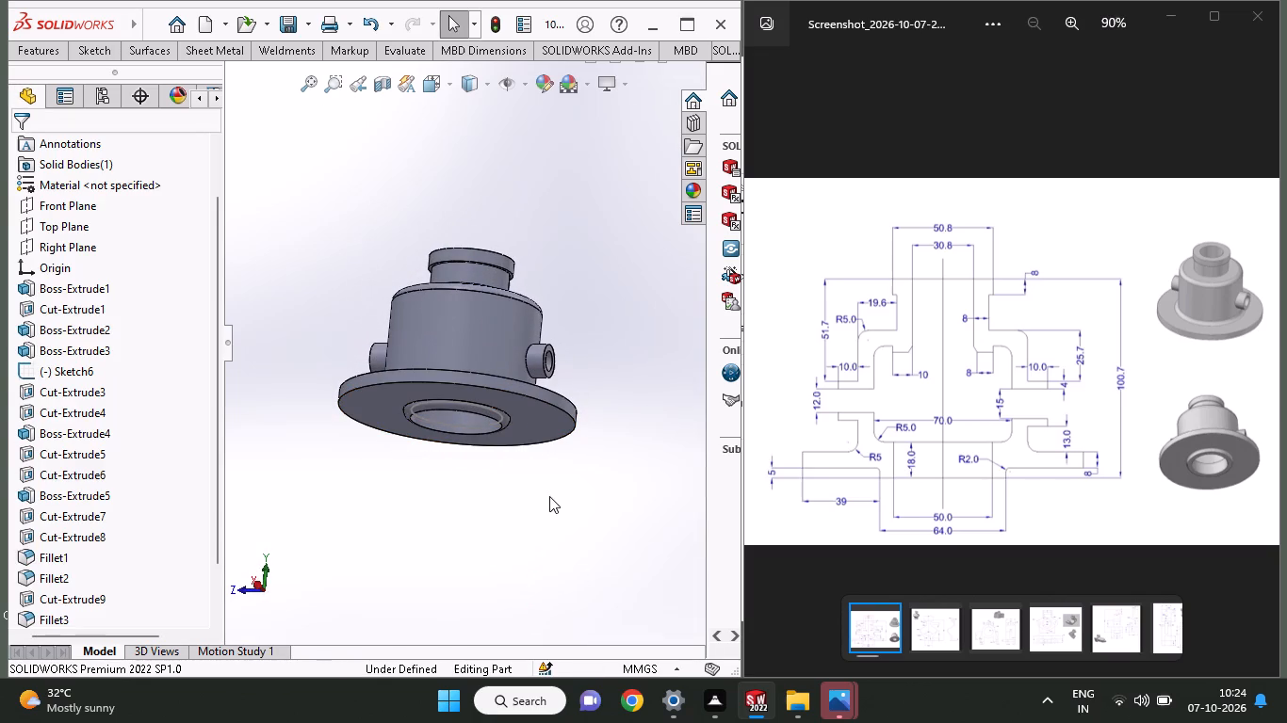
middle_drag(553, 501, 475, 307)
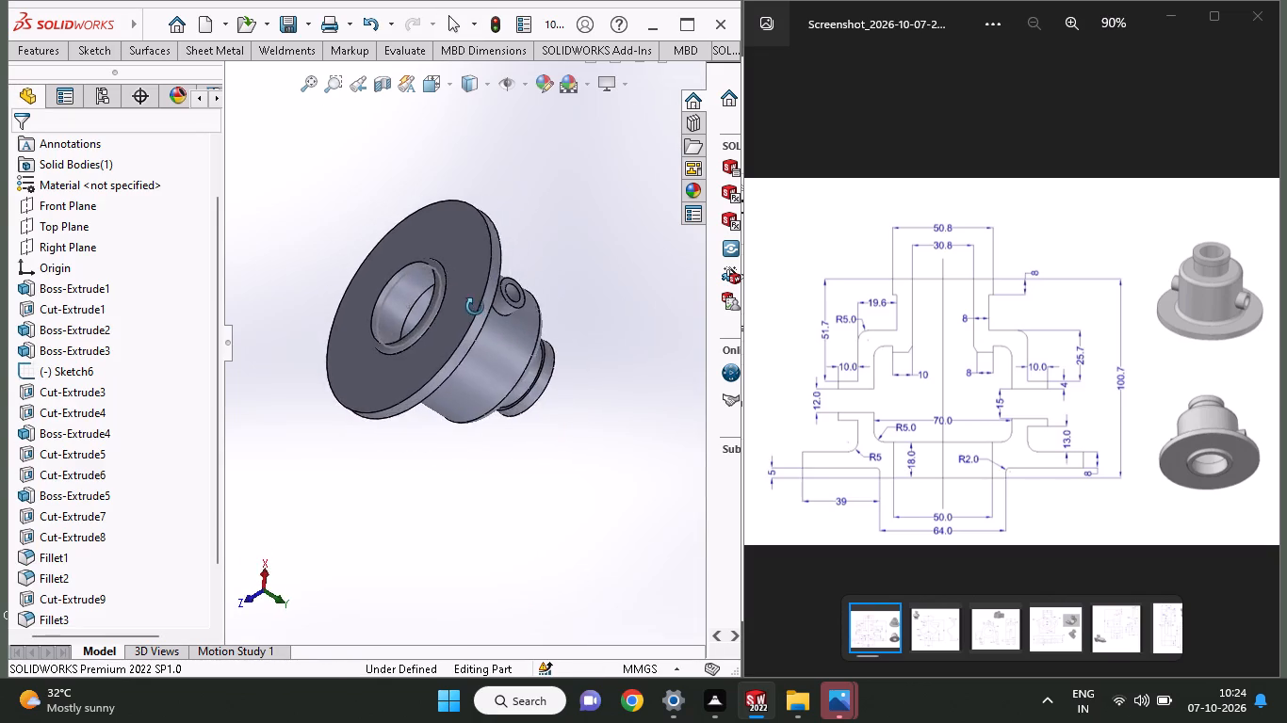
middle_drag(475, 307, 543, 679)
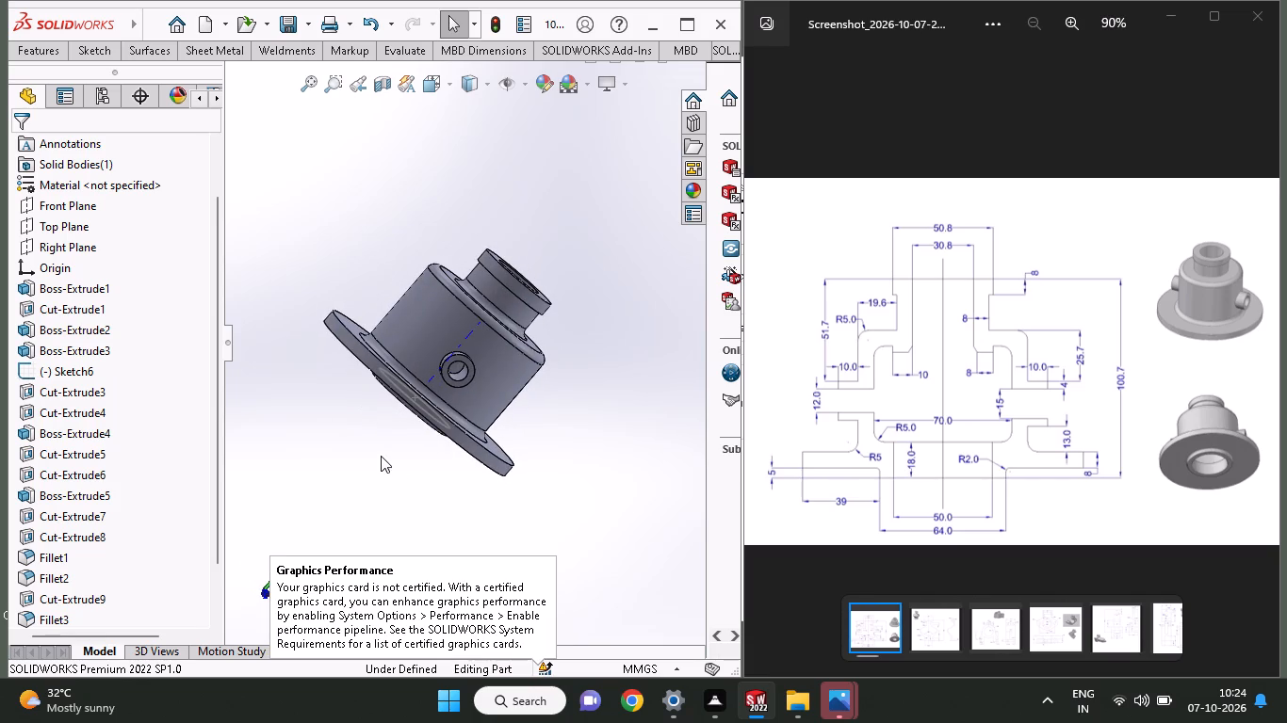
middle_drag(367, 422, 428, 458)
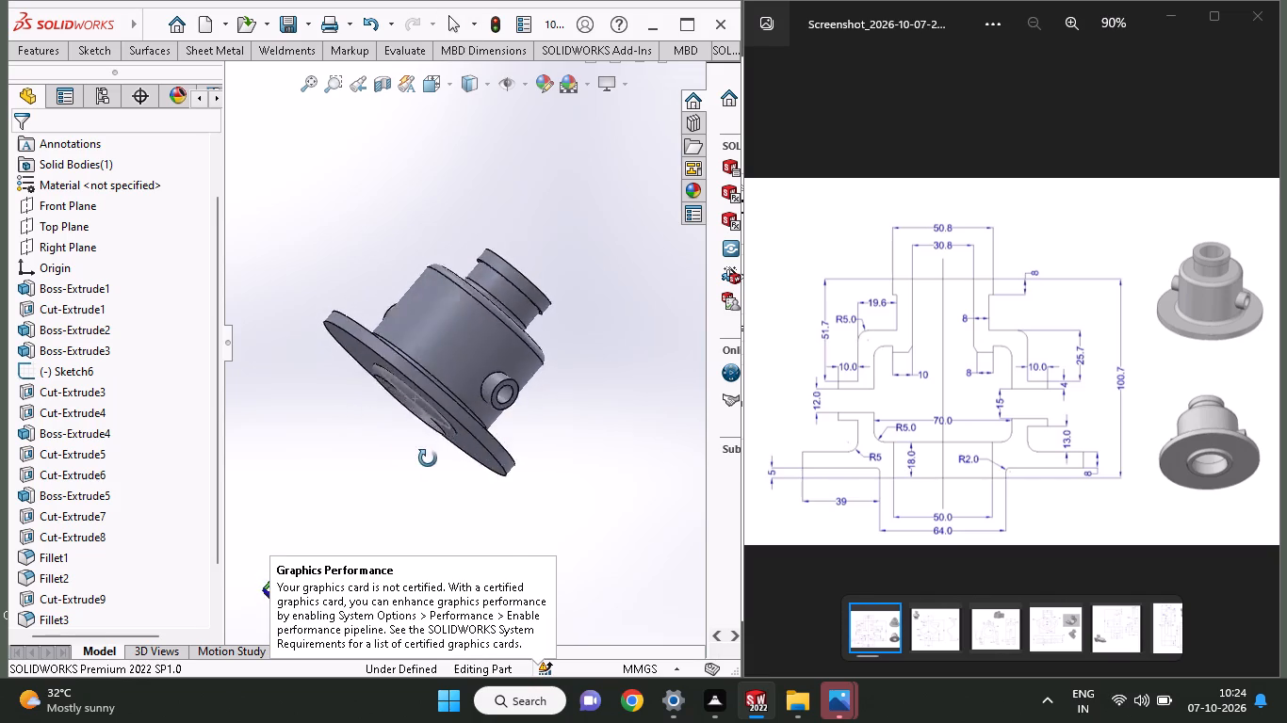
middle_drag(428, 458, 399, 535)
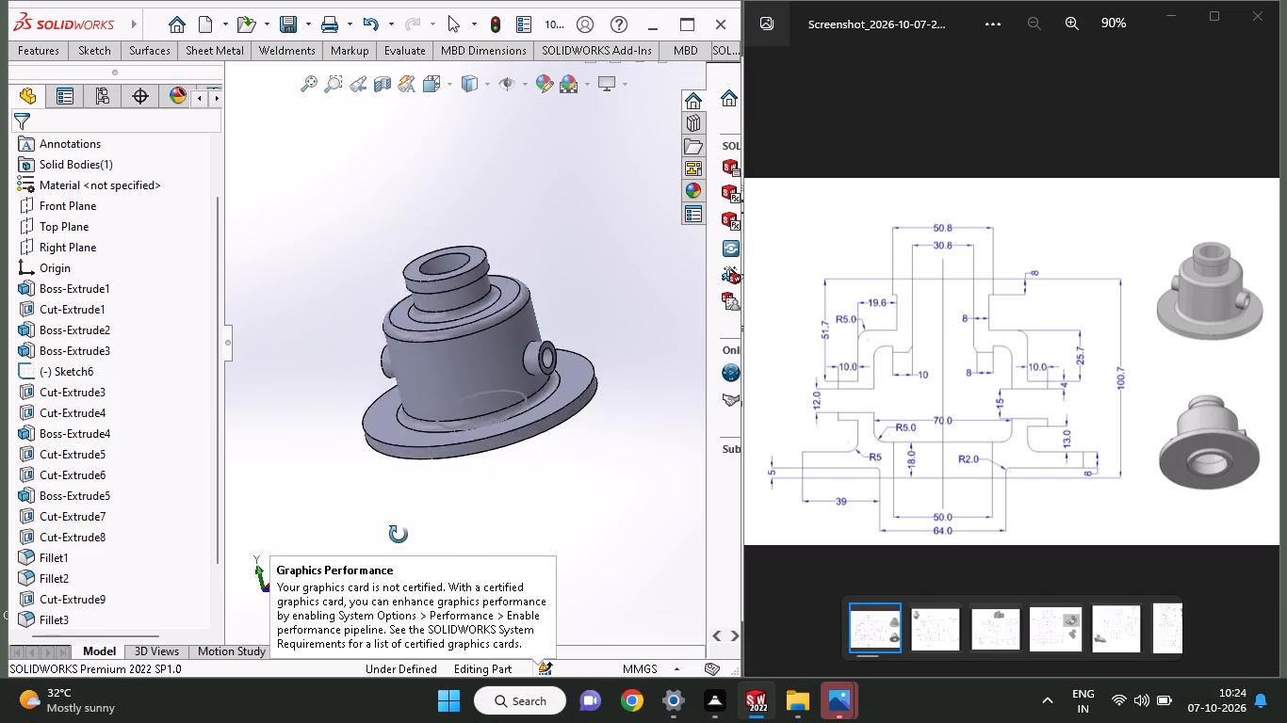
middle_drag(399, 535, 544, 485)
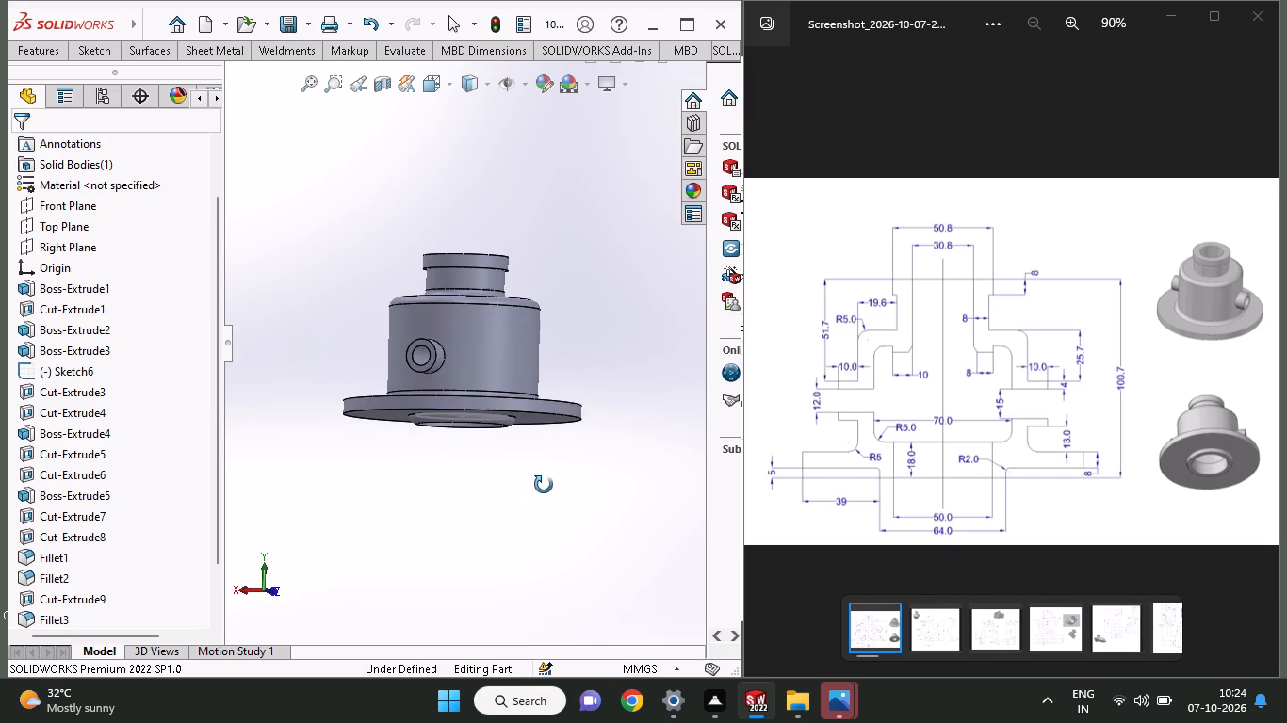
middle_drag(544, 485, 520, 358)
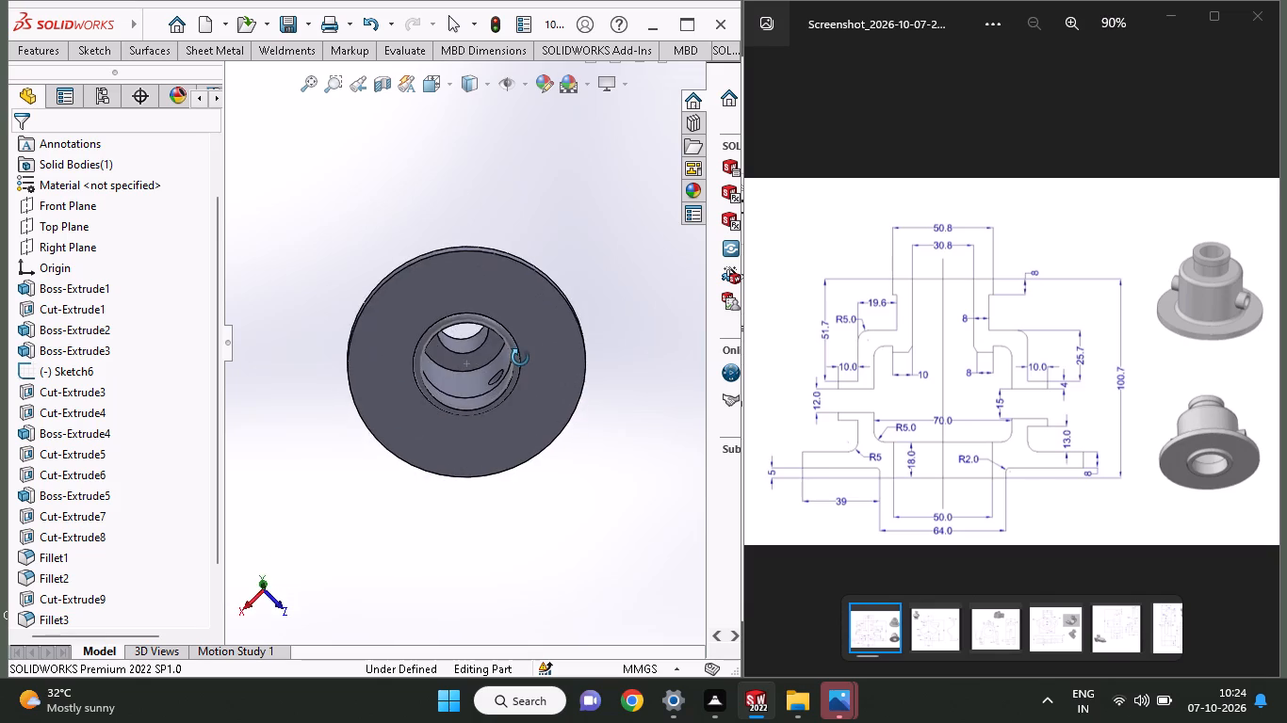
middle_drag(520, 358, 492, 579)
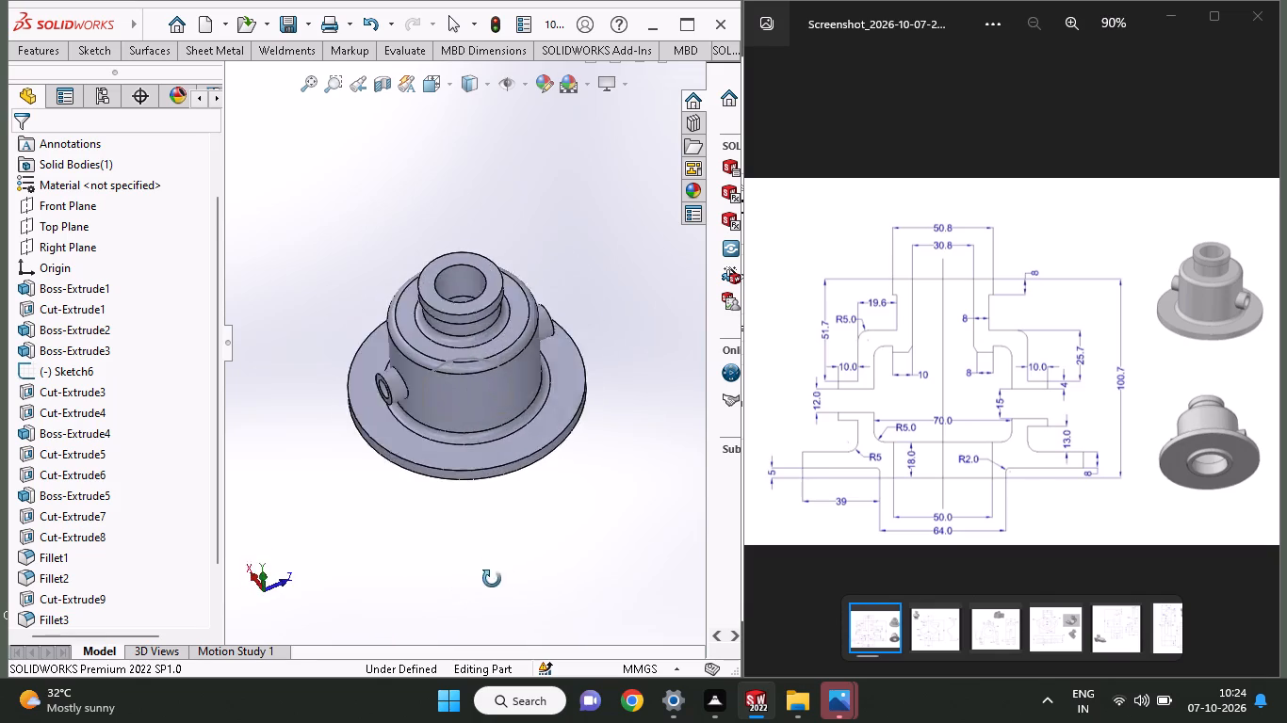
middle_drag(492, 579, 526, 567)
click(1190, 431)
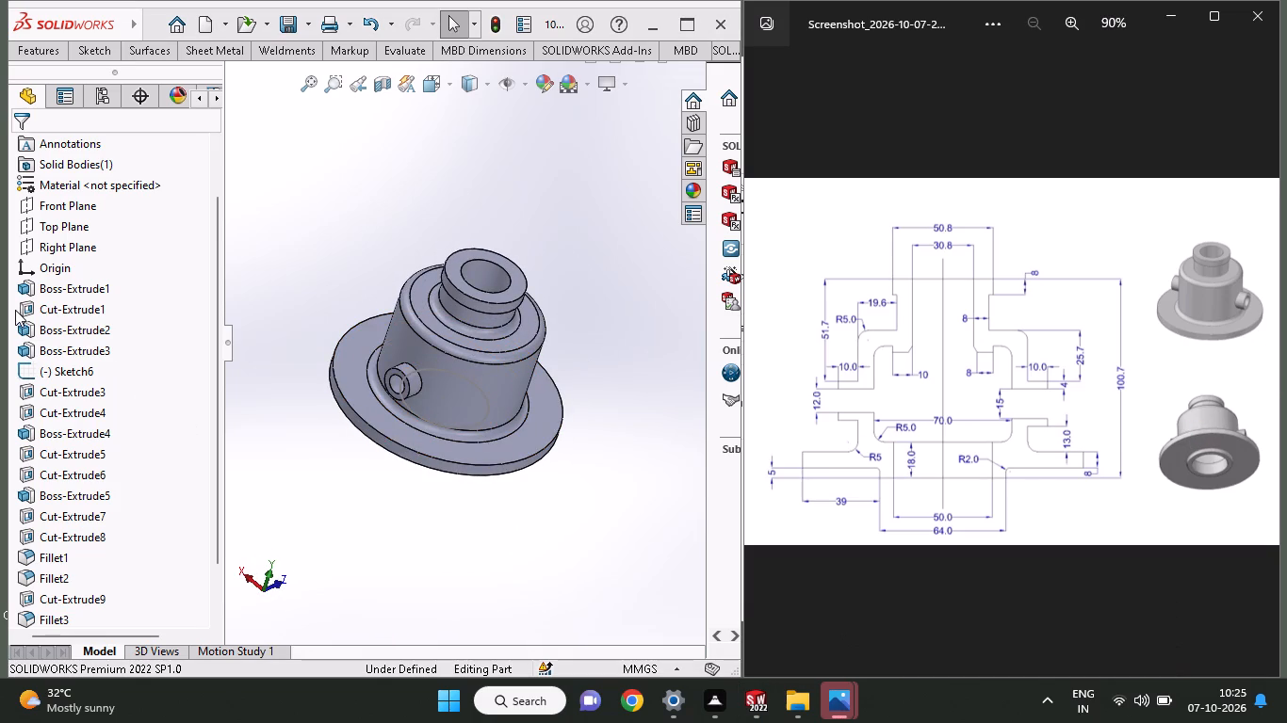
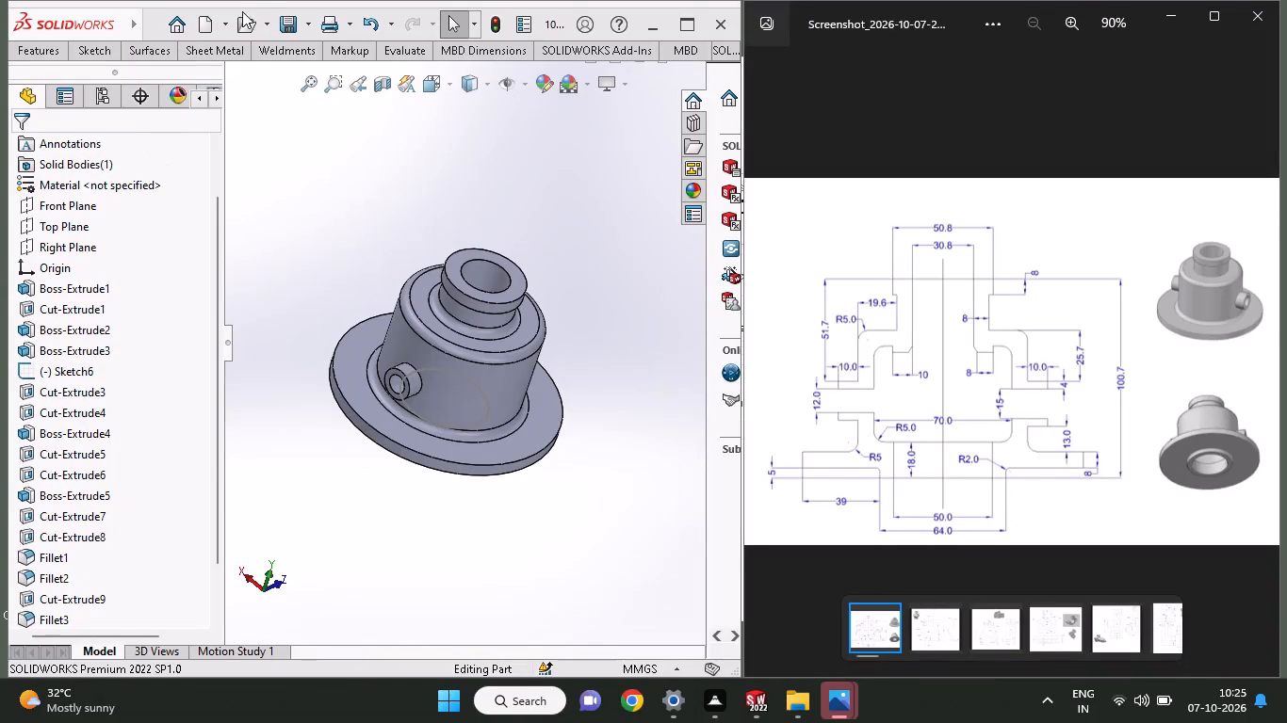
Save the hub part under the new name 100 ex- 82 in the Documents folder.
click(303, 24)
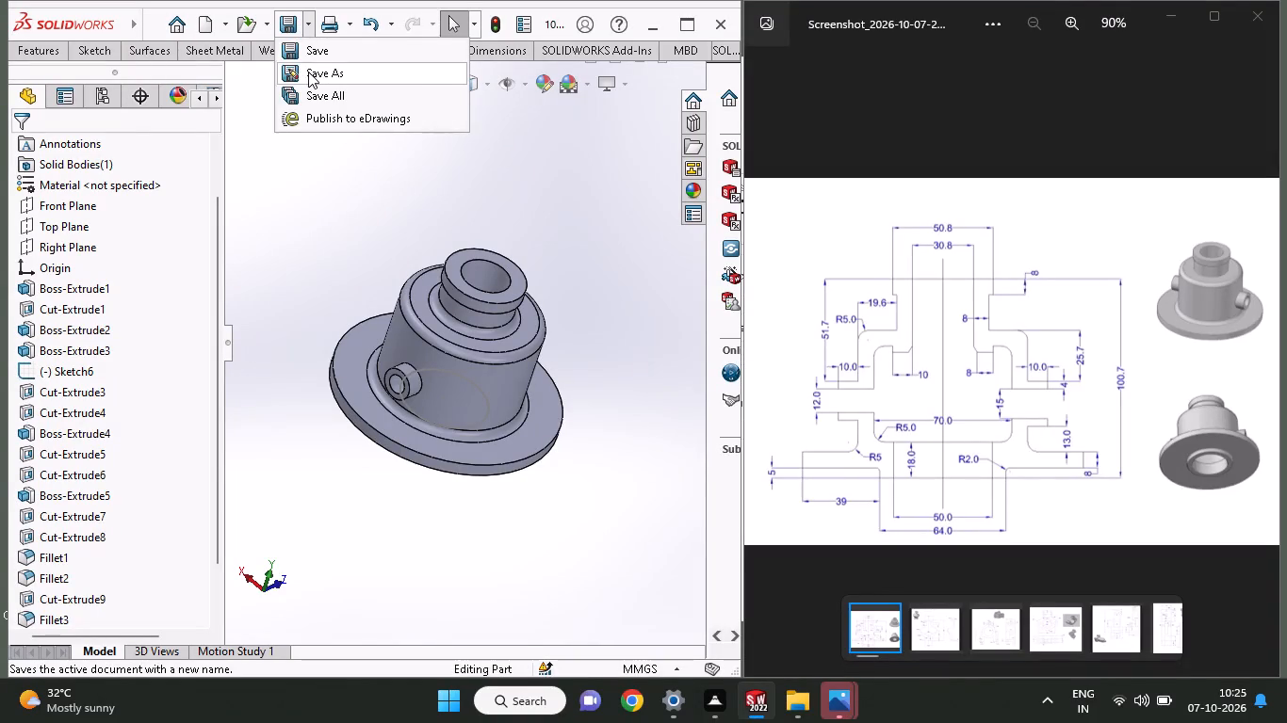
click(308, 72)
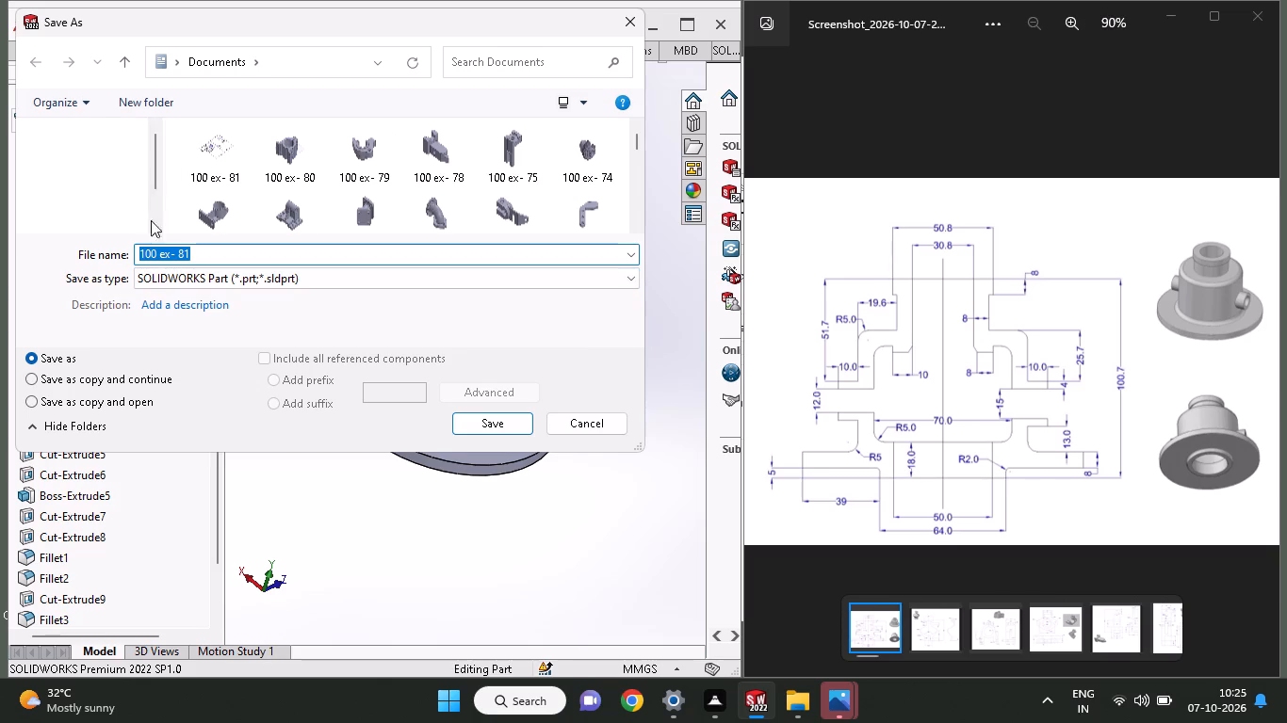
click(226, 261)
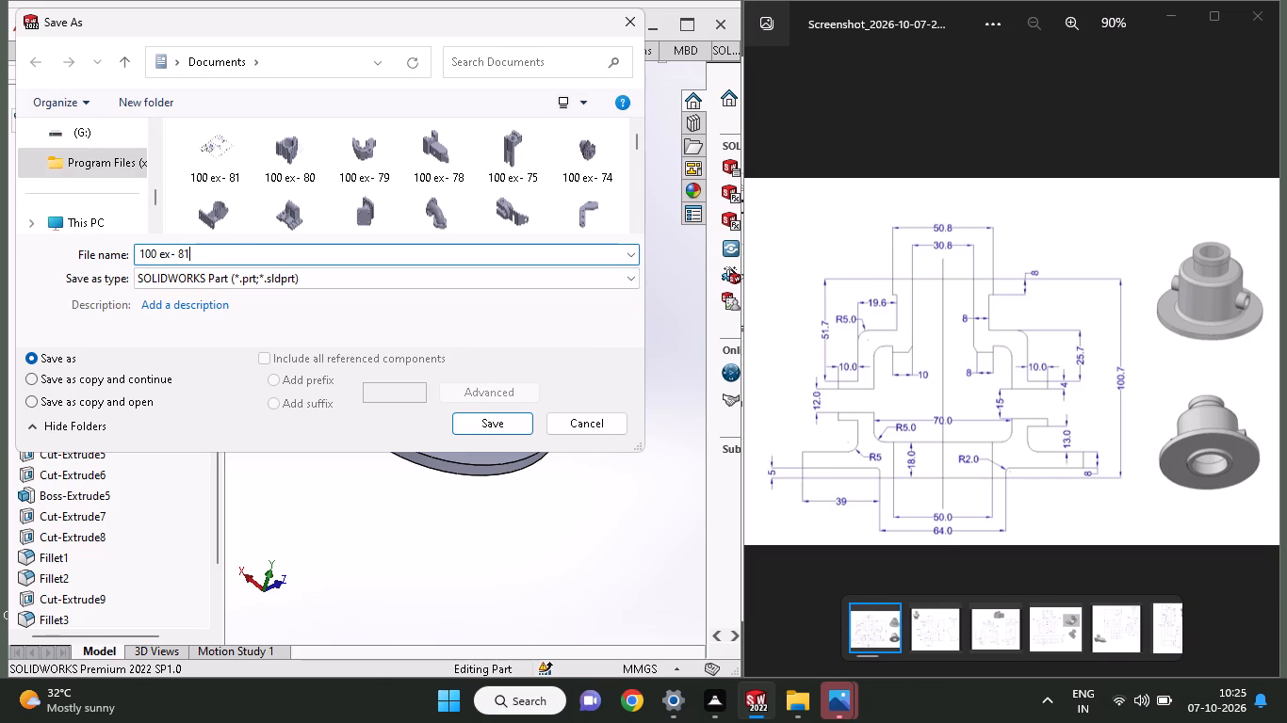
key(BackSpace)
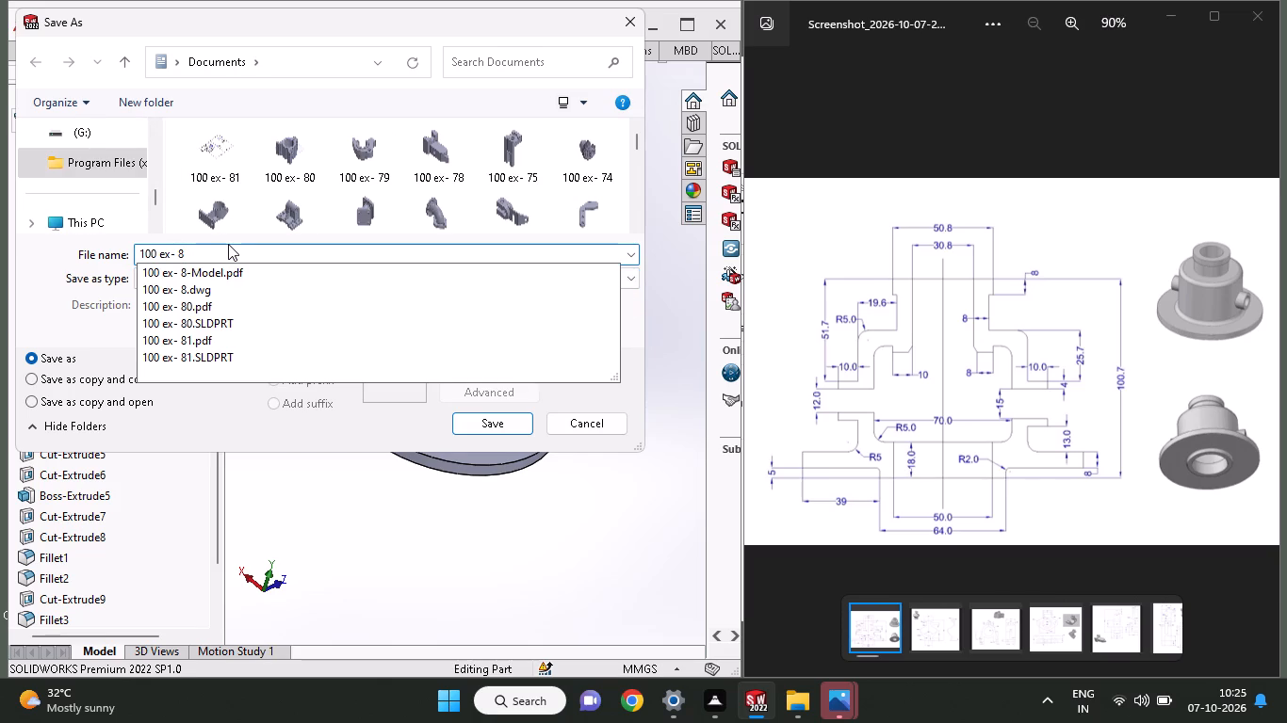
key(2)
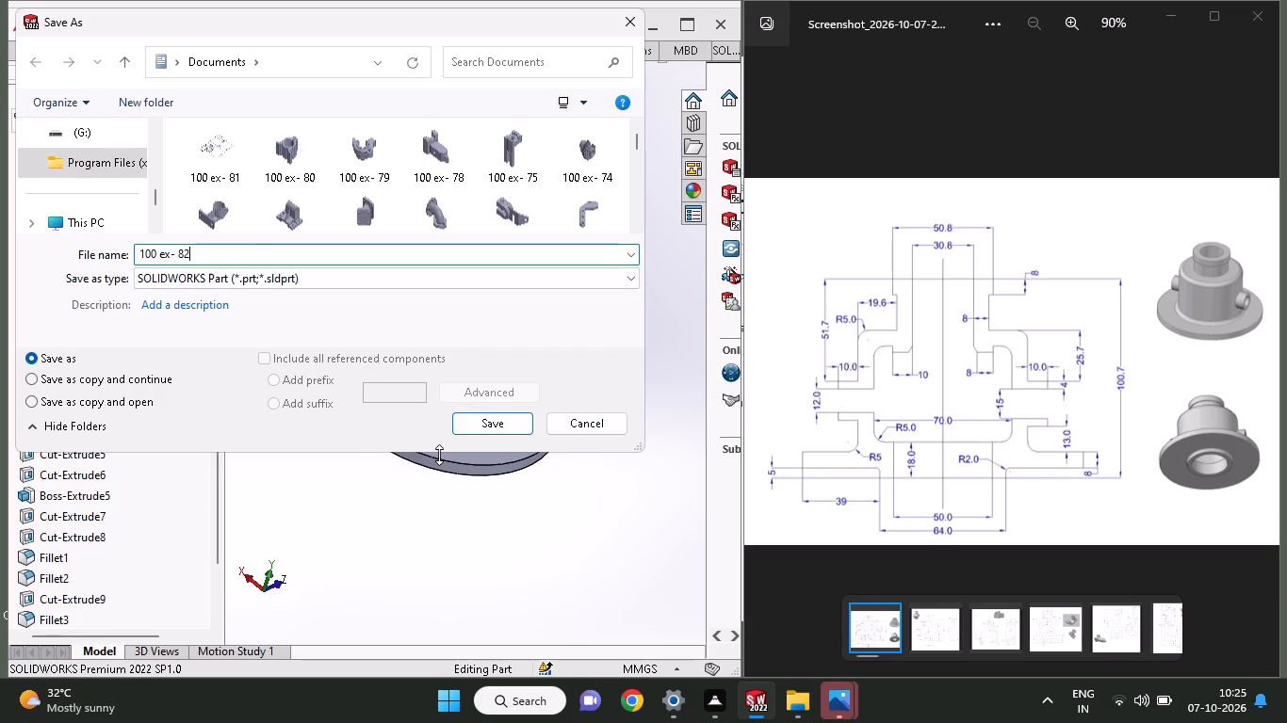
click(483, 414)
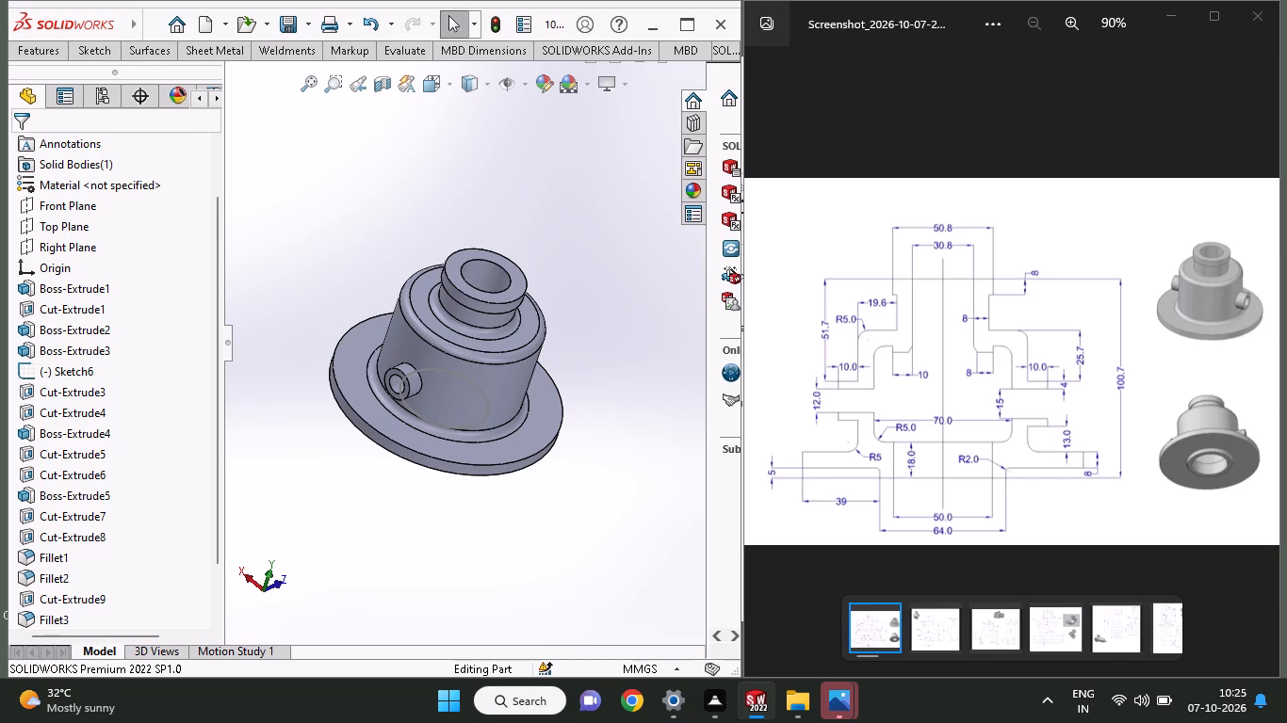
Make a drawing from the hub part on a standard A (ANSI) Landscape sheet with the sheet format displayed.
click(155, 23)
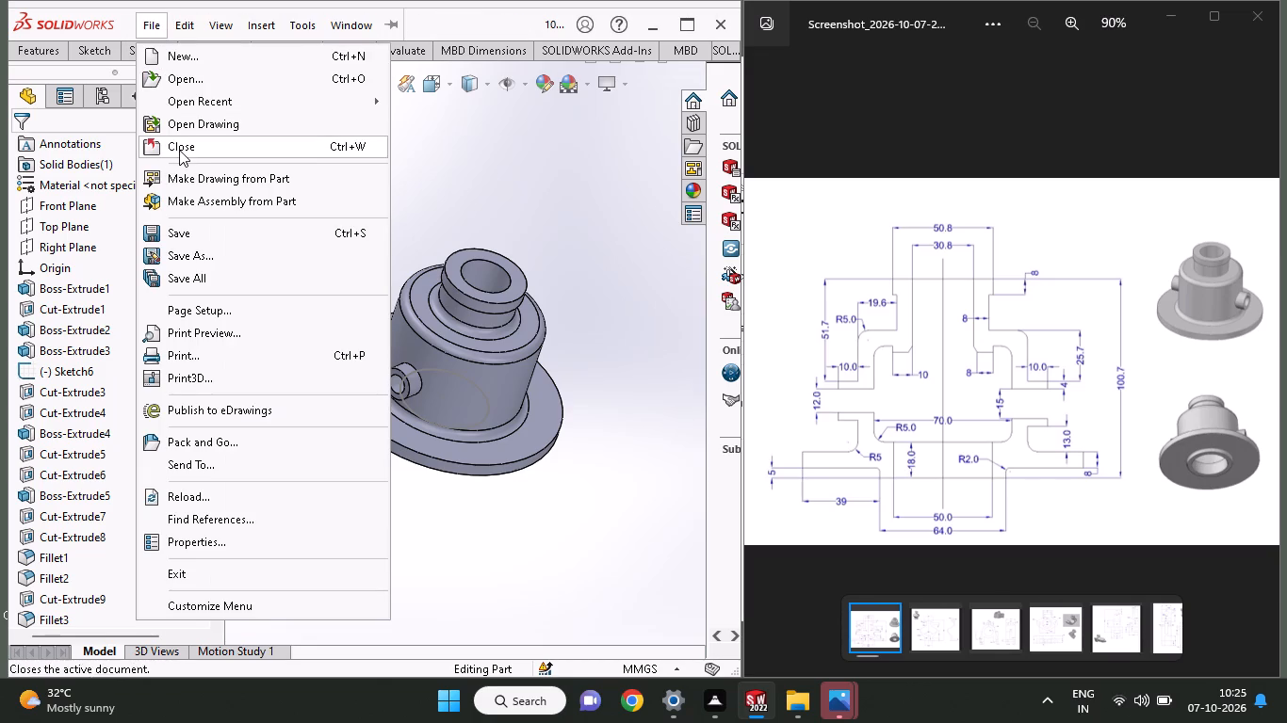
click(181, 179)
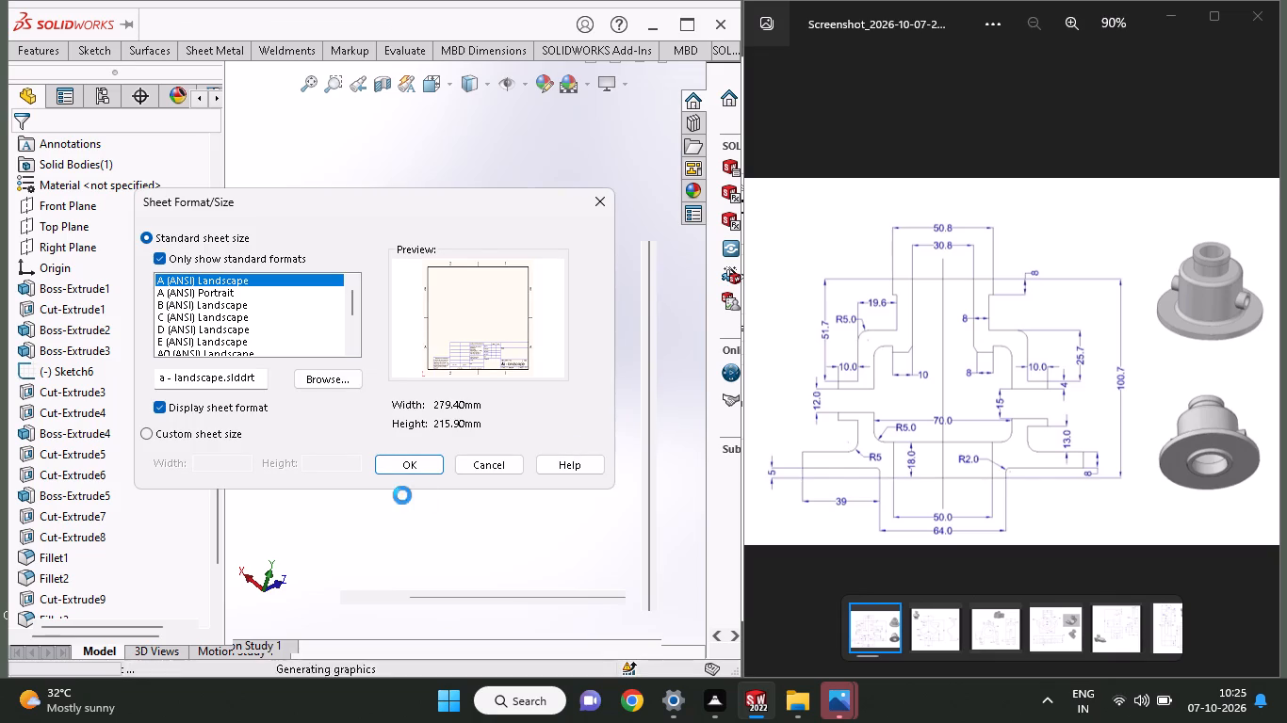
click(397, 464)
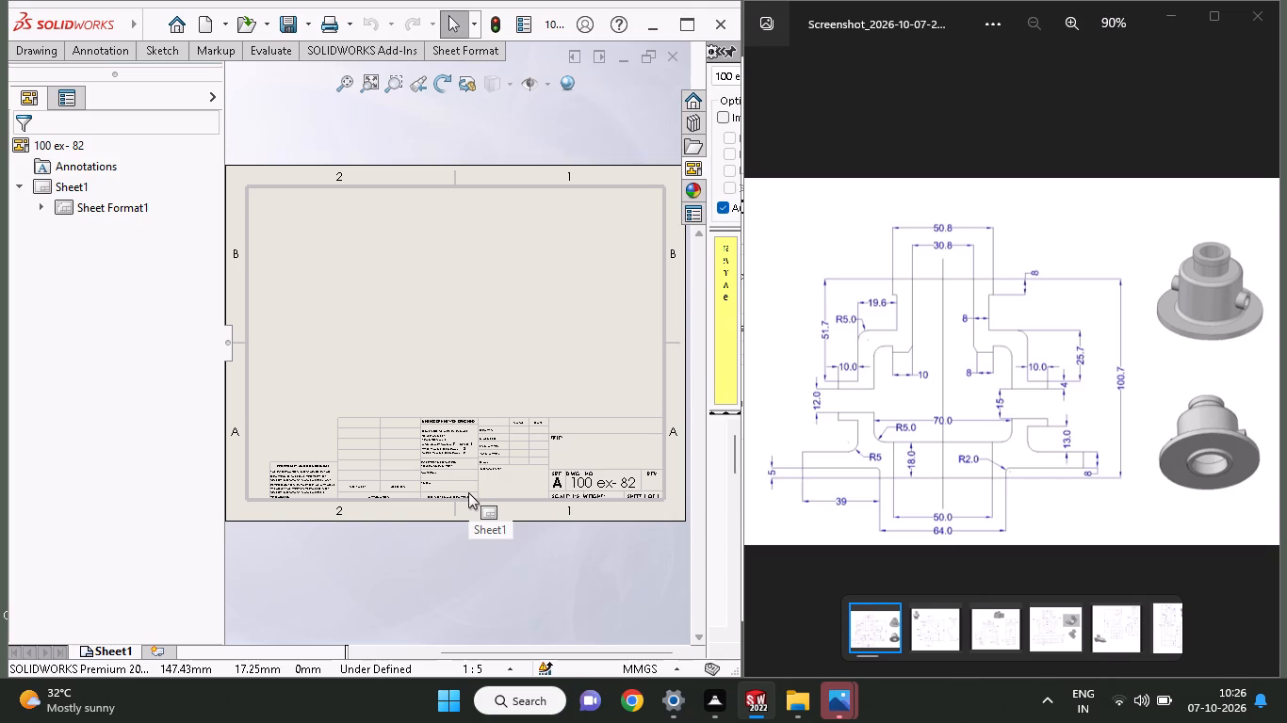
Select the blank drawing sheet with its title block and issue the Delete command on Sheet1.
drag(497, 386, 506, 476)
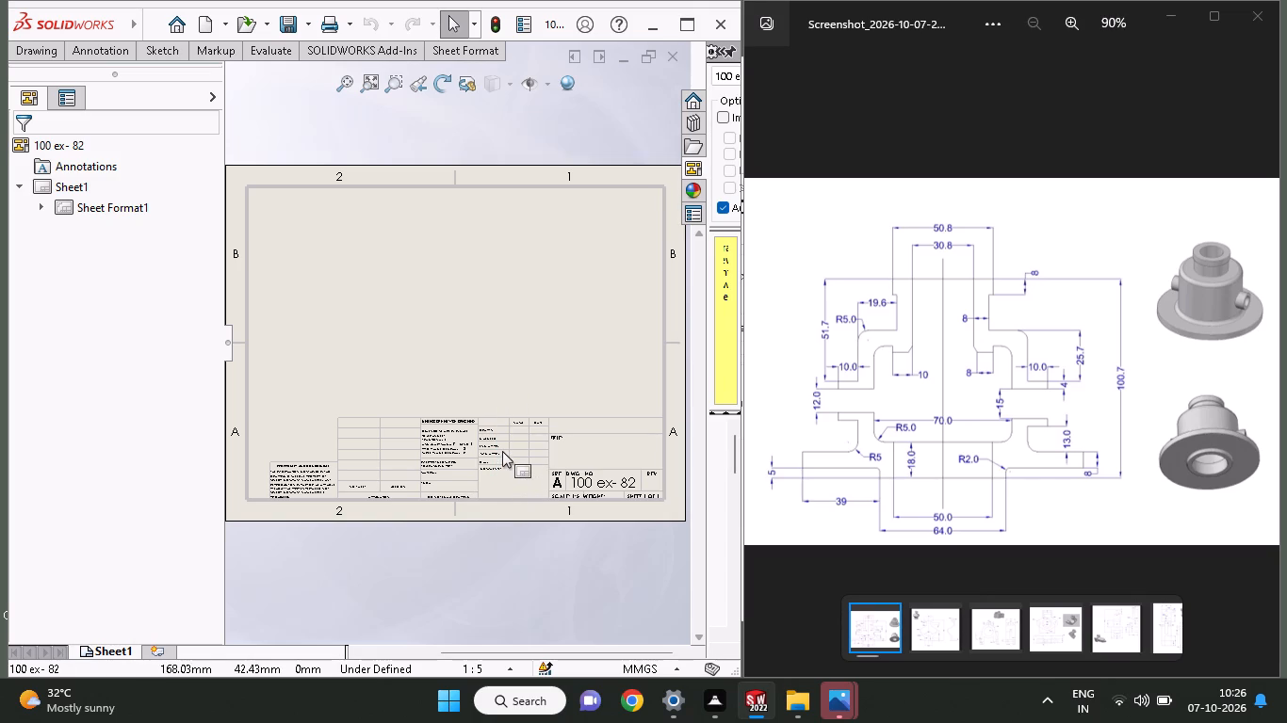
click(502, 451)
right_click(502, 450)
click(528, 458)
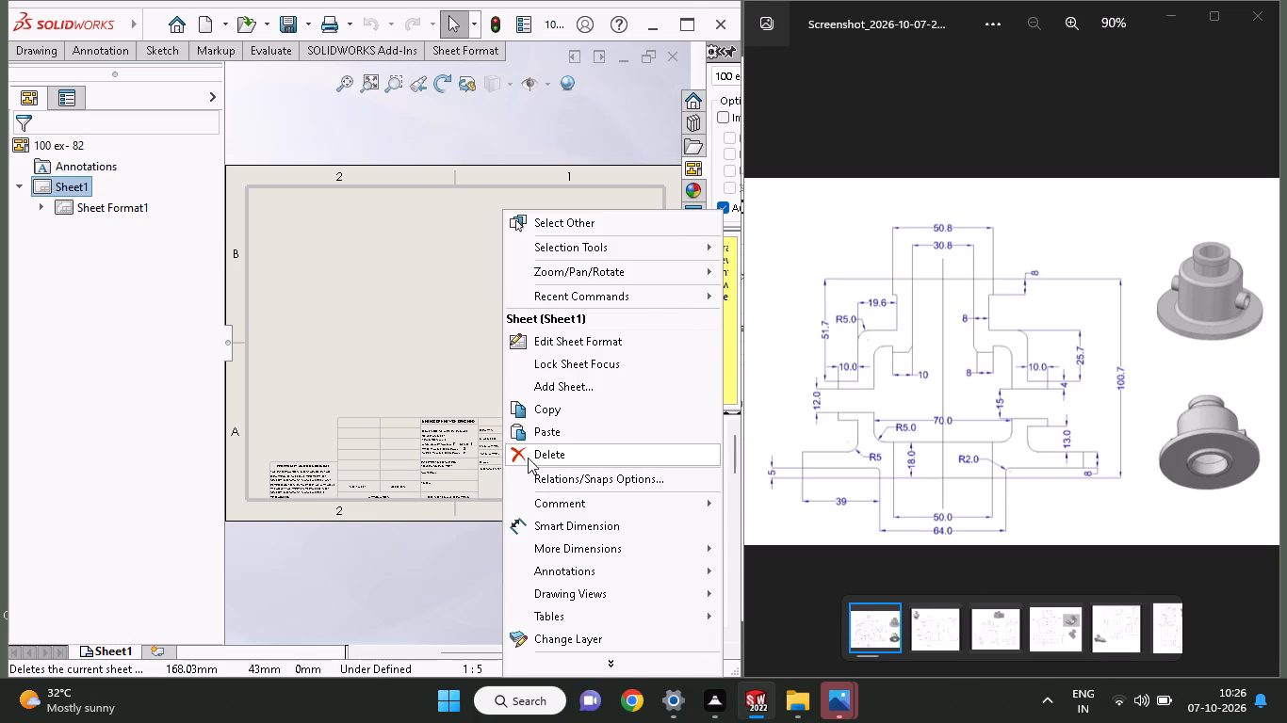
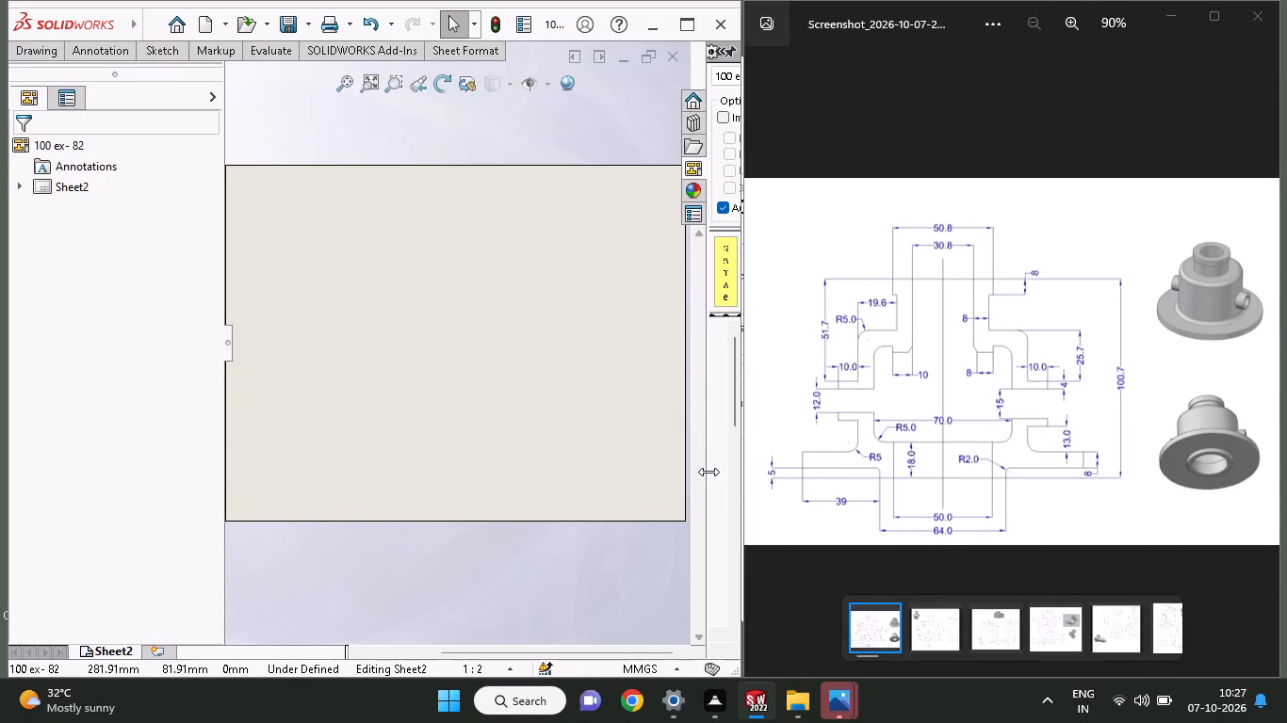
Place the hub's Current model view in the lower right area of the blank drawing sheet.
drag(709, 472, 598, 505)
drag(729, 374, 733, 379)
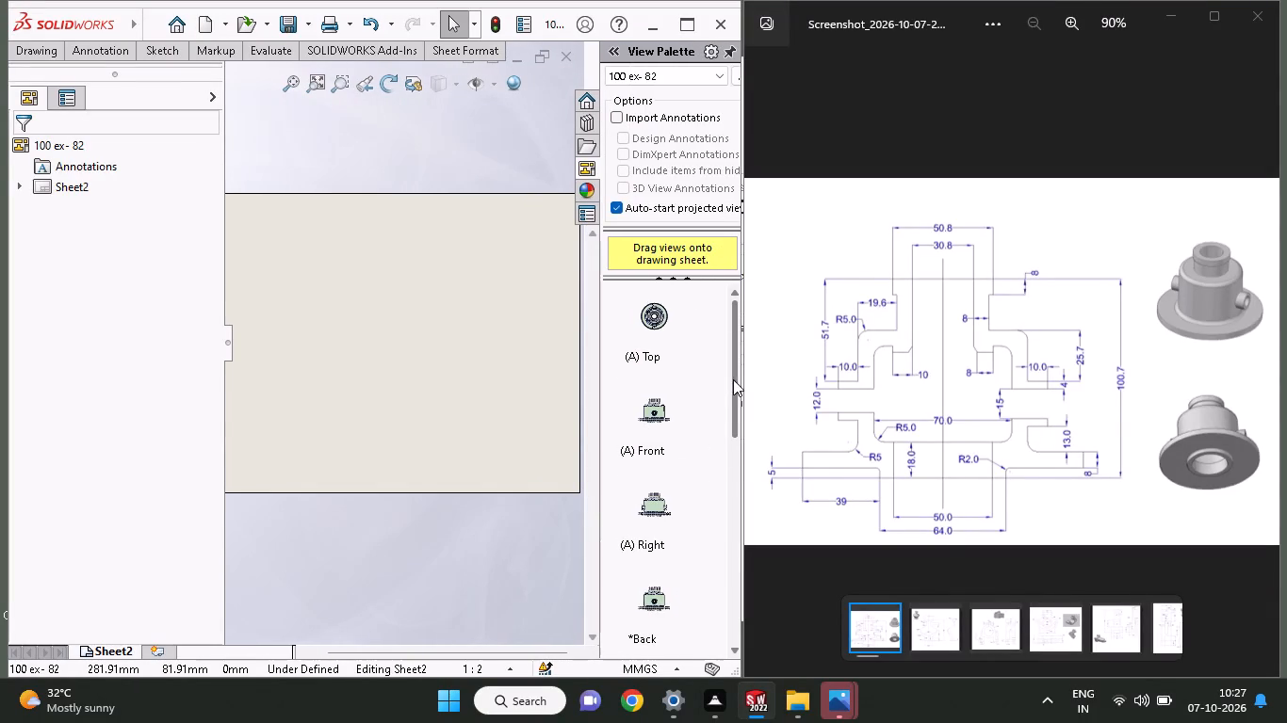
drag(733, 379, 765, 648)
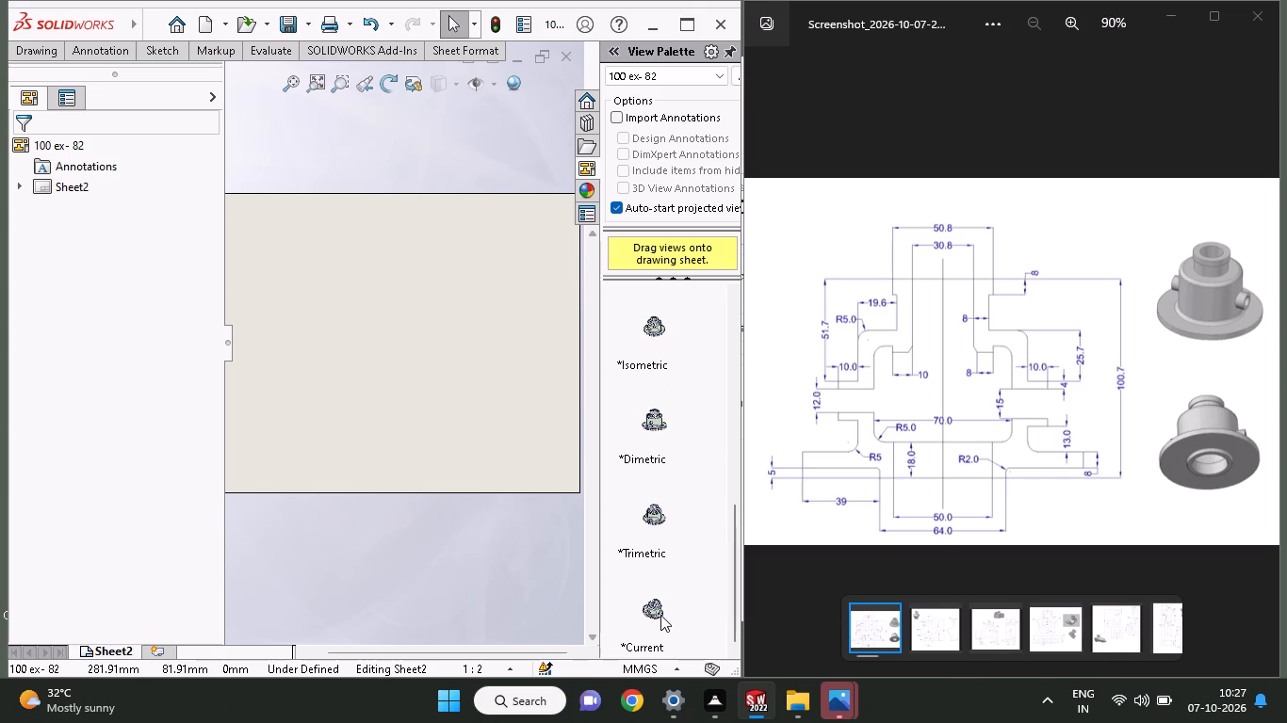
drag(652, 605, 499, 406)
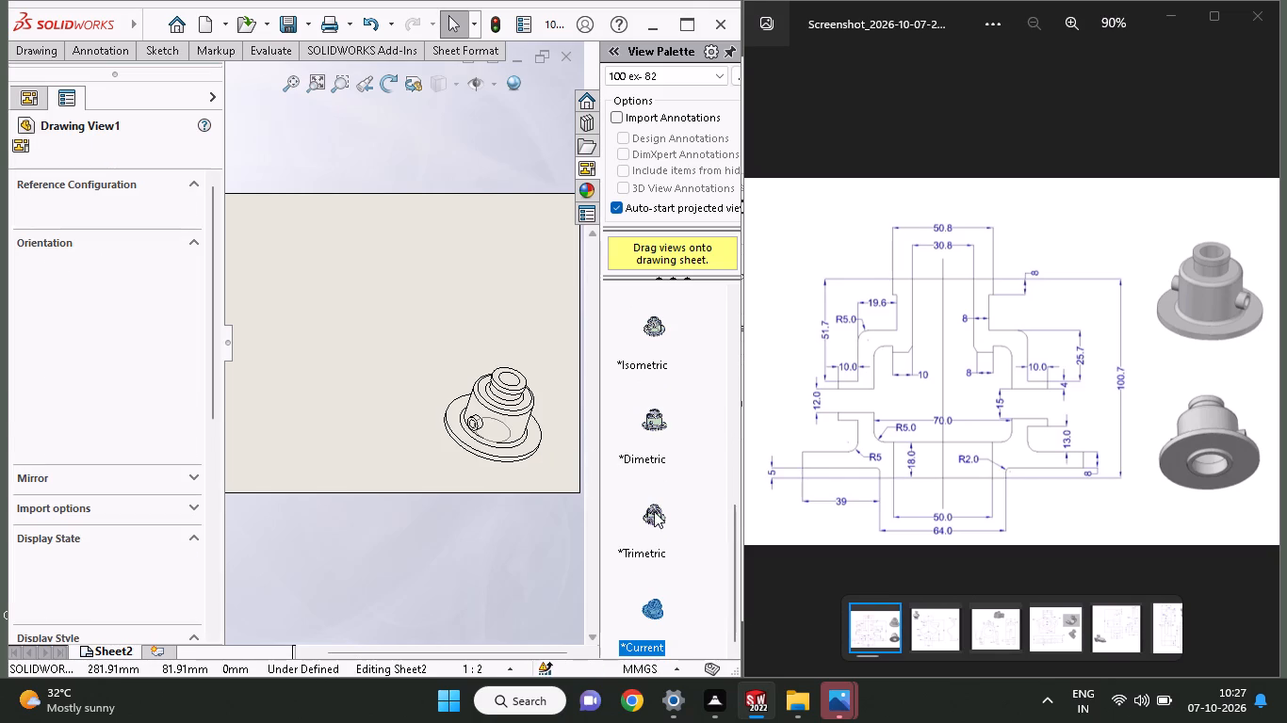
Place the hub's Trimetric view in the sheet's upper right area, above the Current view.
drag(731, 391, 733, 442)
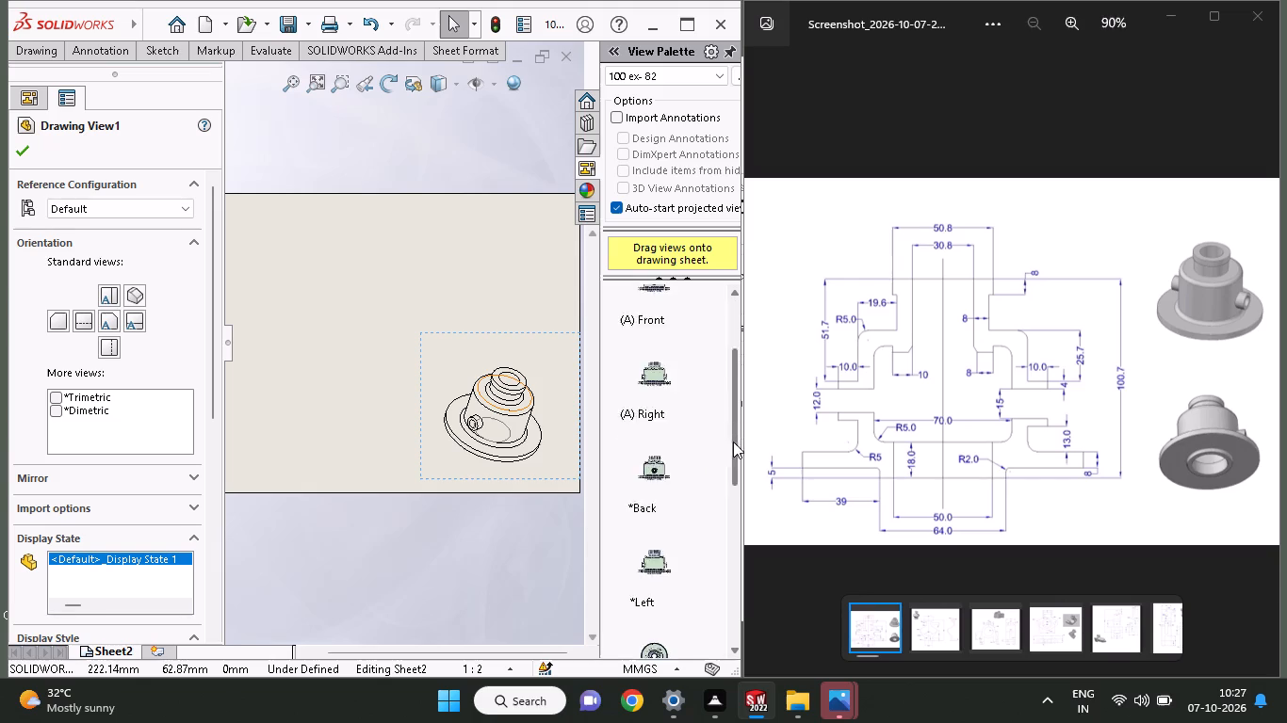
drag(733, 442, 731, 572)
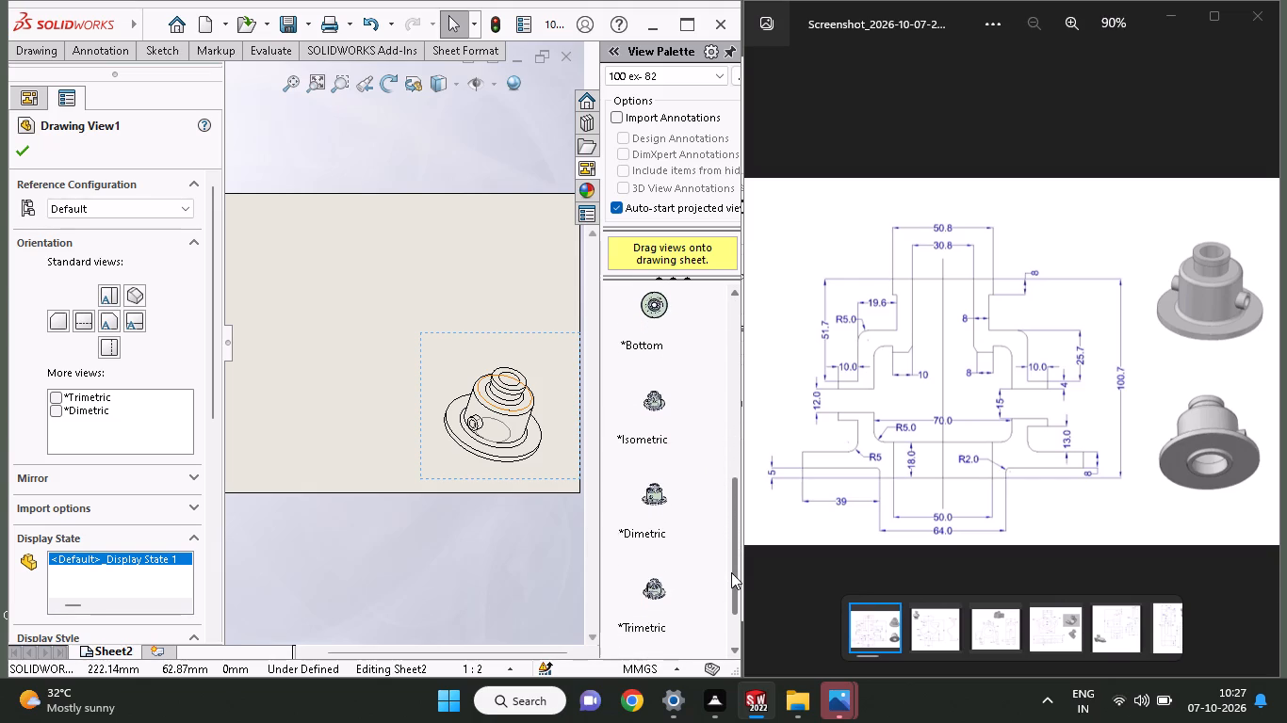
drag(731, 572, 737, 603)
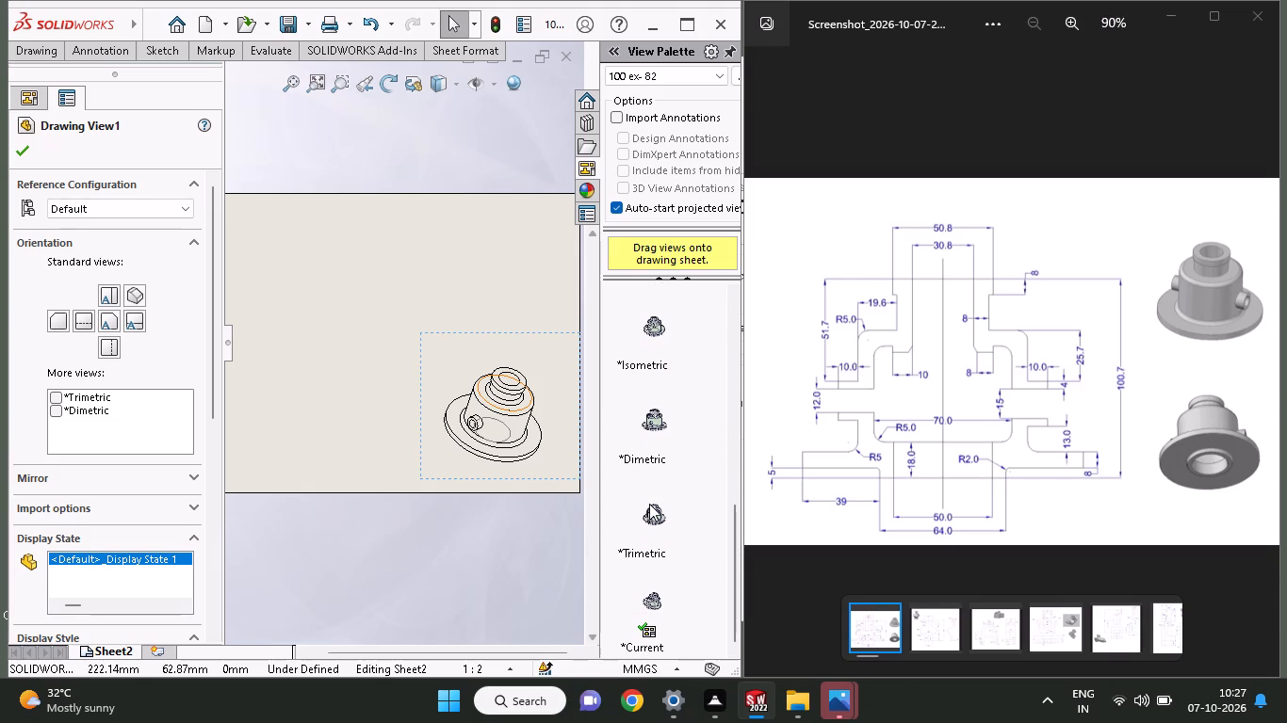
drag(649, 504, 477, 287)
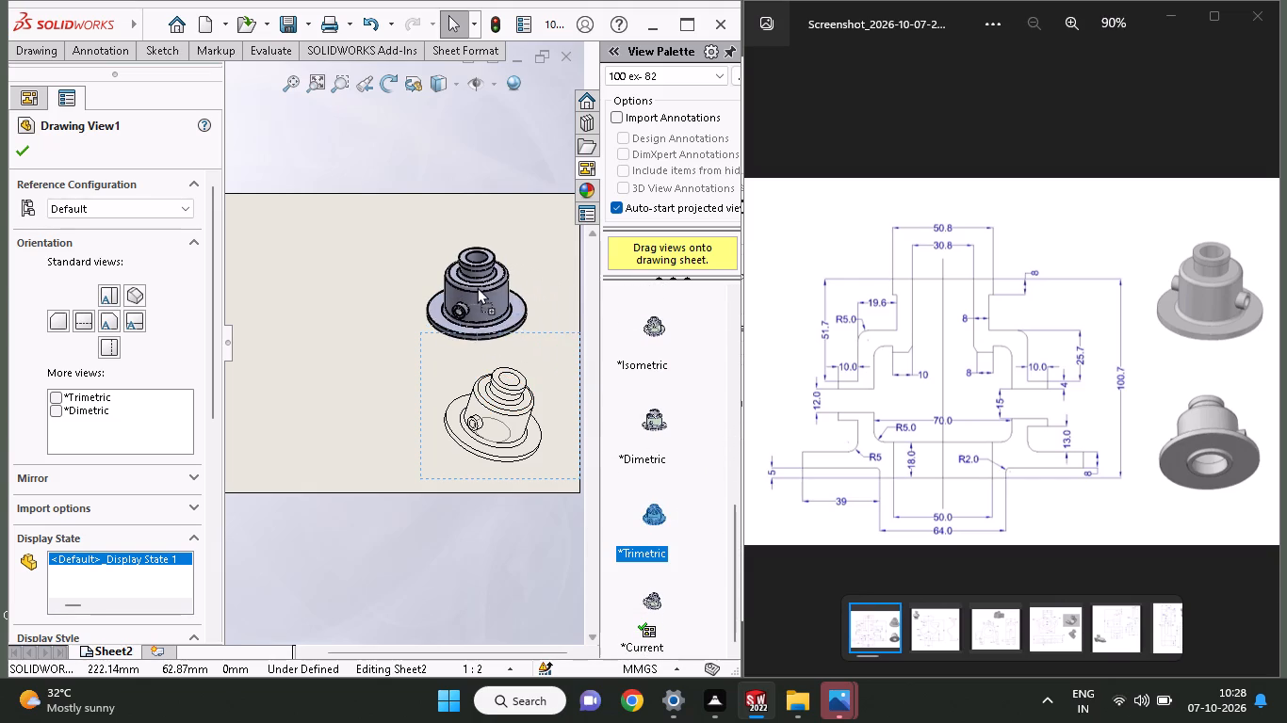
drag(477, 287, 504, 264)
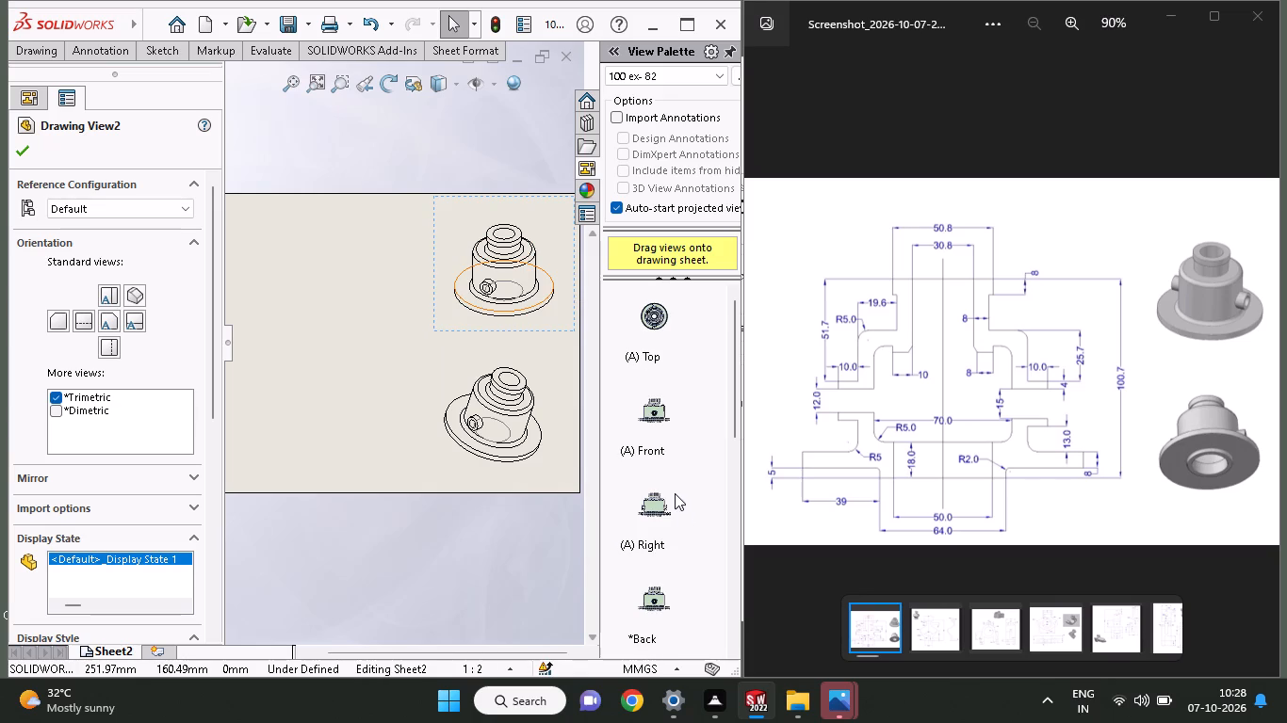
Place the hub's Front view in the left half of the sheet, beside the two pictorial views.
drag(643, 407, 410, 384)
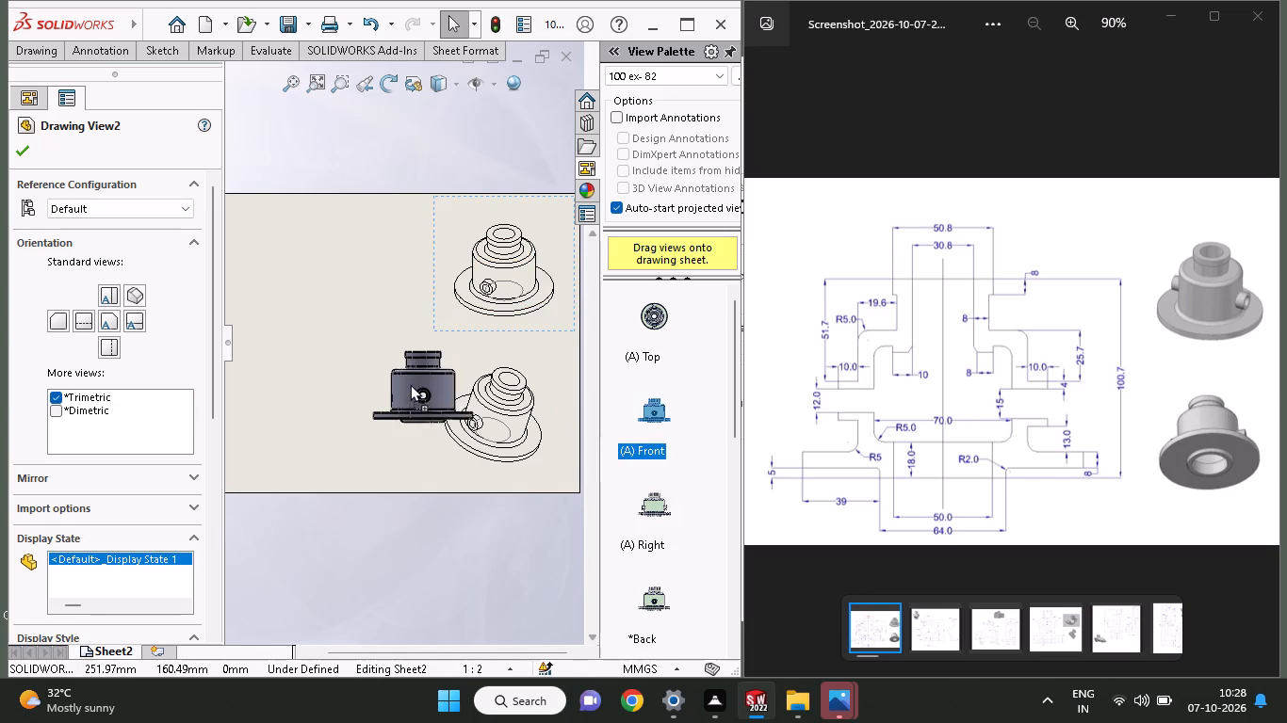
drag(410, 384, 326, 350)
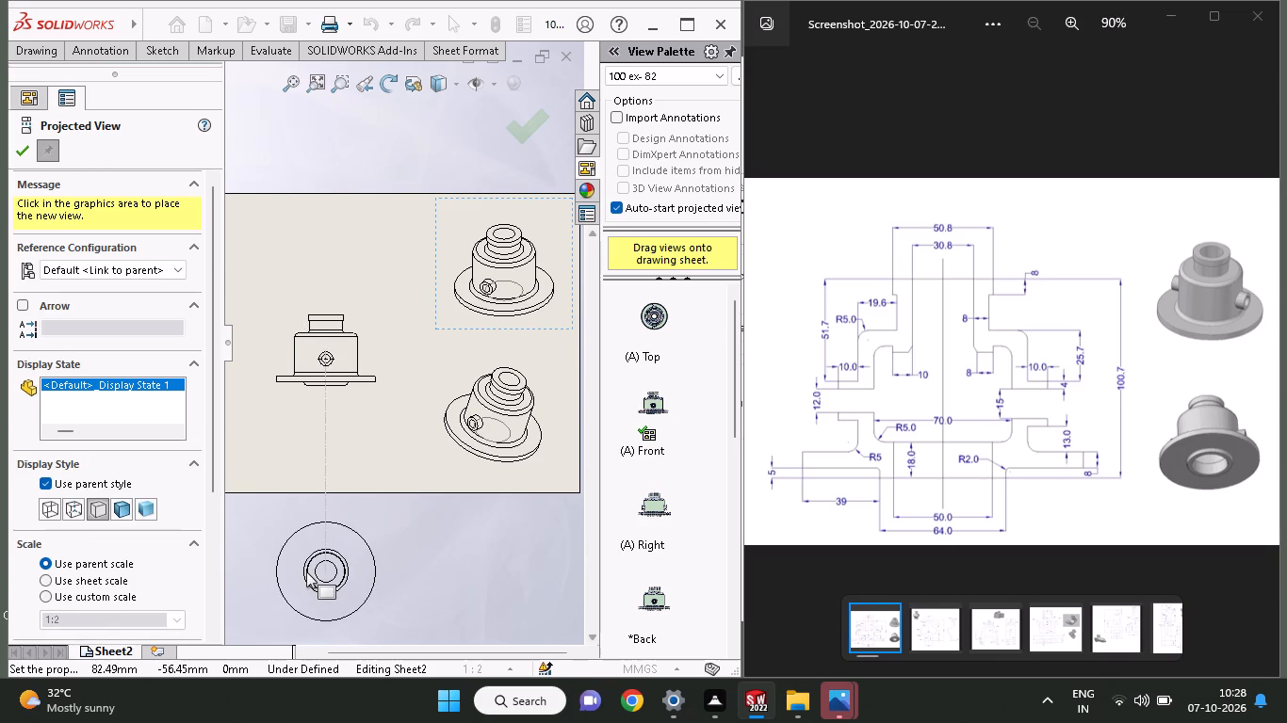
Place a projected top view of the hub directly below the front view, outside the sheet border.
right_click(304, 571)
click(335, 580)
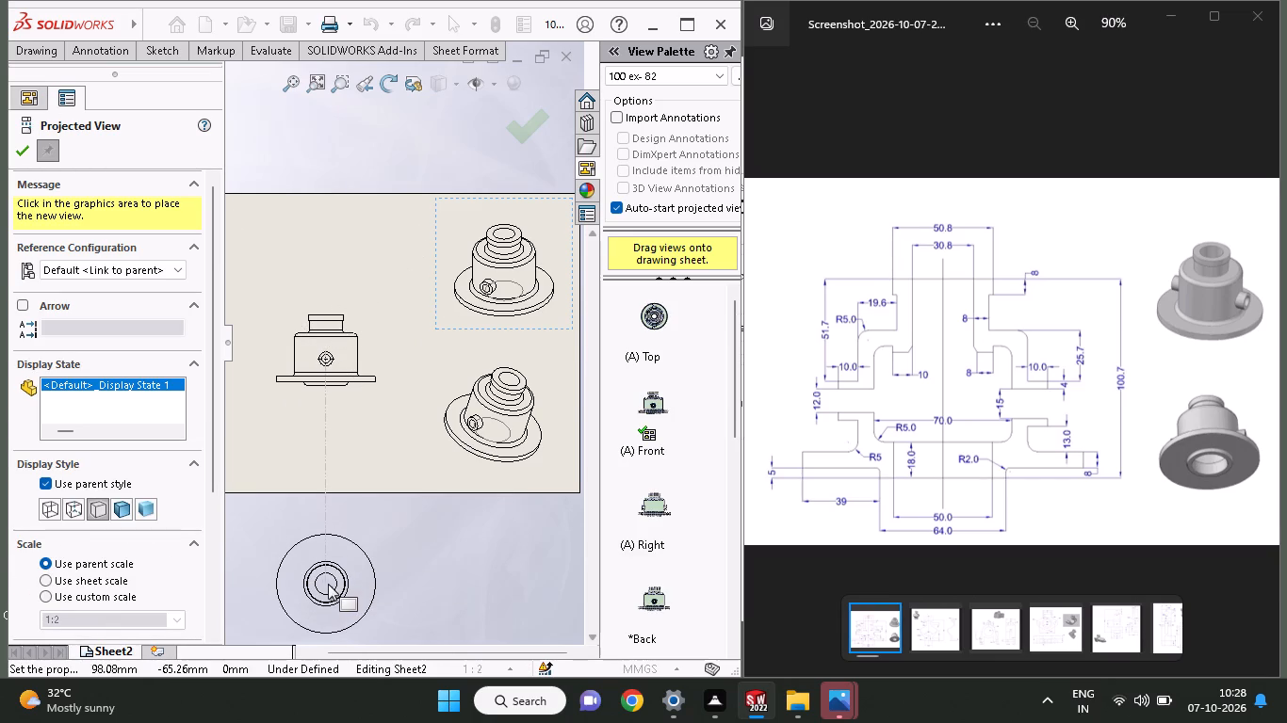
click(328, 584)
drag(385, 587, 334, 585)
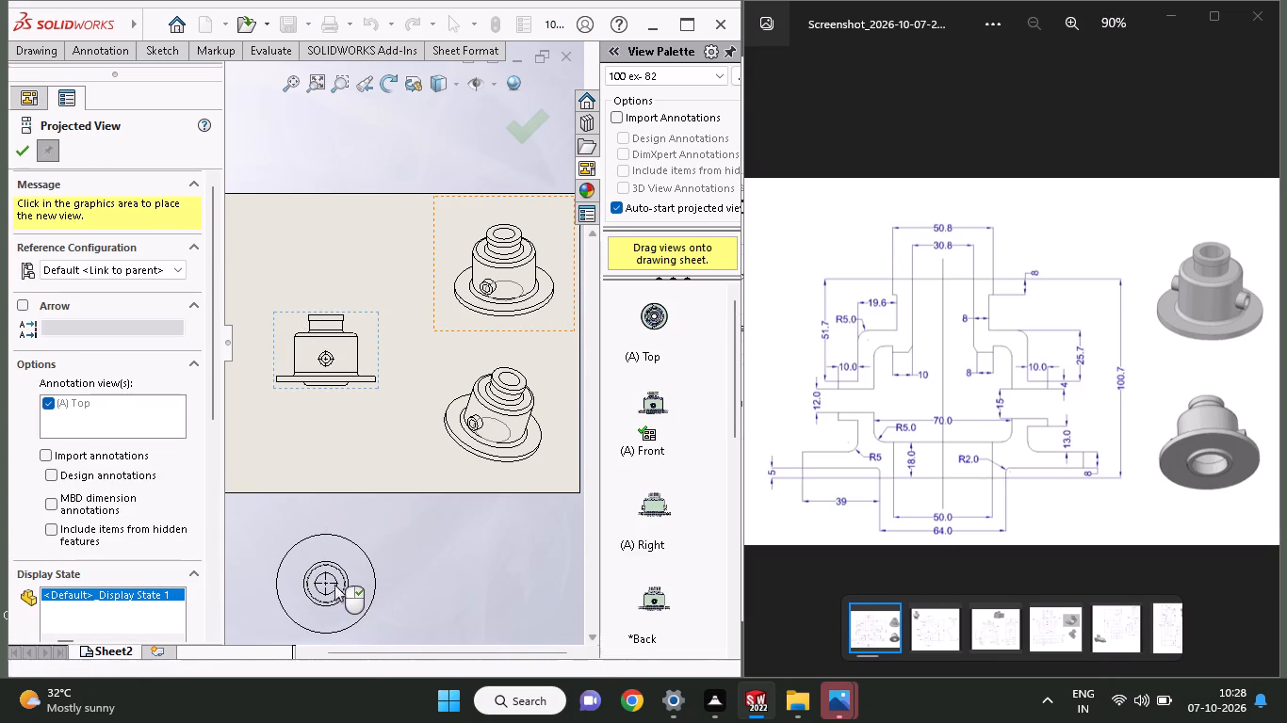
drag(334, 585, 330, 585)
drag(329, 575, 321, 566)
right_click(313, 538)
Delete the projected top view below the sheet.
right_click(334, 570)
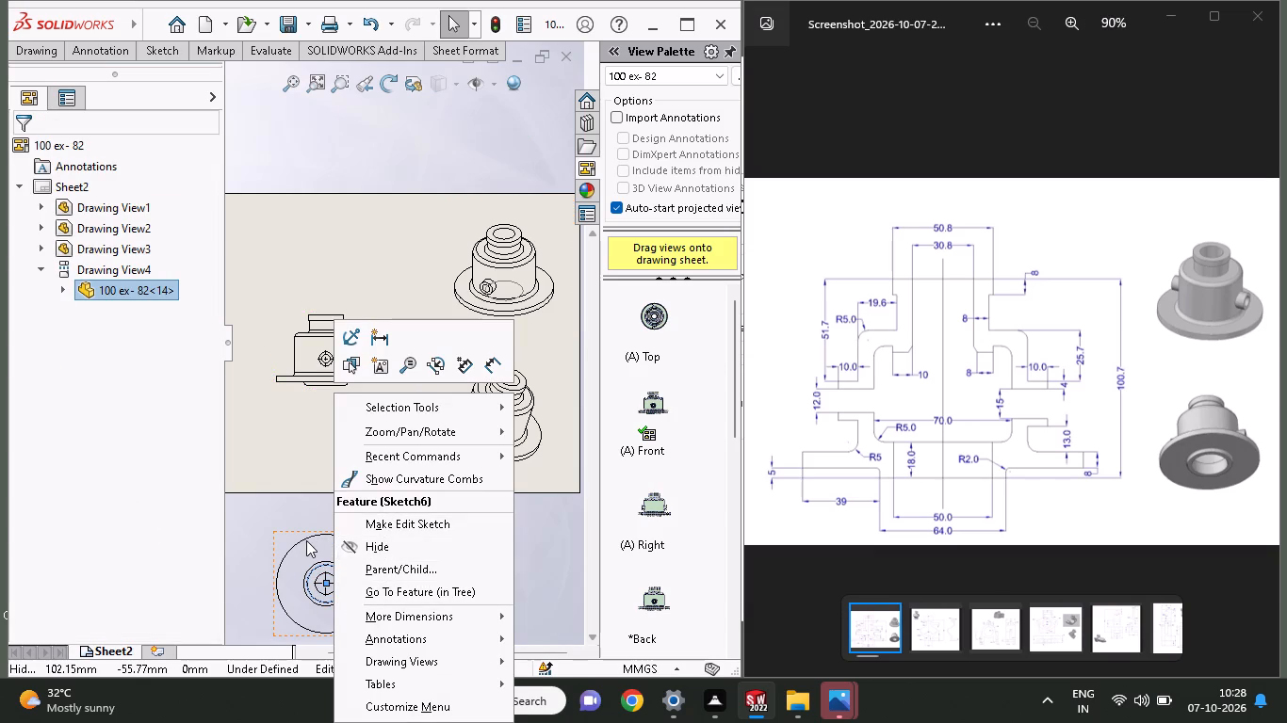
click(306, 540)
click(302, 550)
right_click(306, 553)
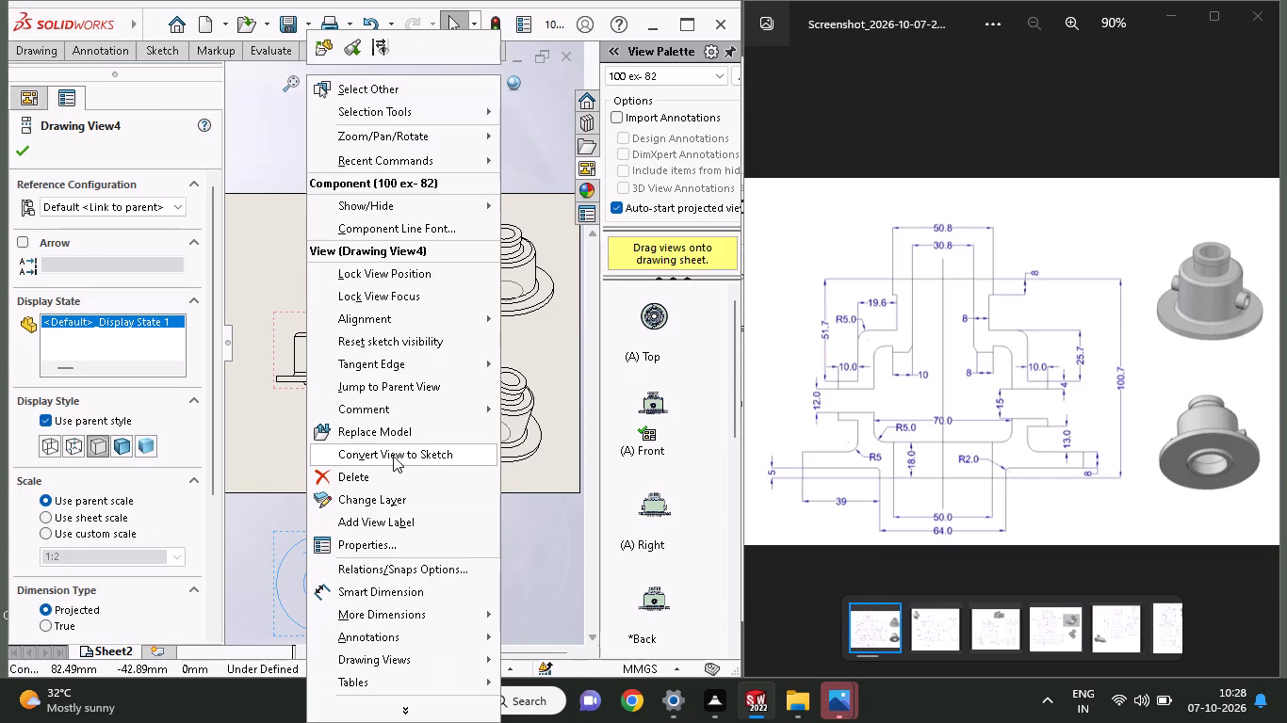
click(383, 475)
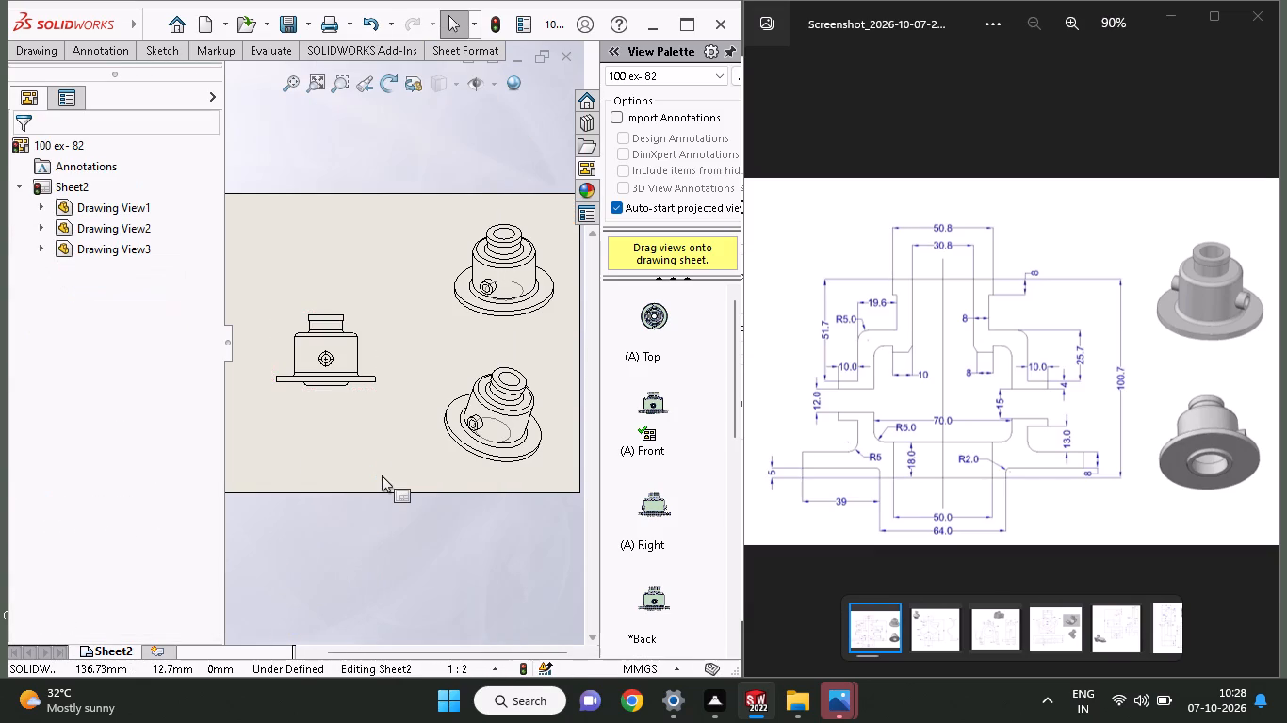
Examine the layout of the placed views and the hub's front view up close.
ctrl+scroll(347, 323, up, 8)
ctrl+scroll(347, 323, down, 8)
ctrl+scroll(549, 369, down, 4)
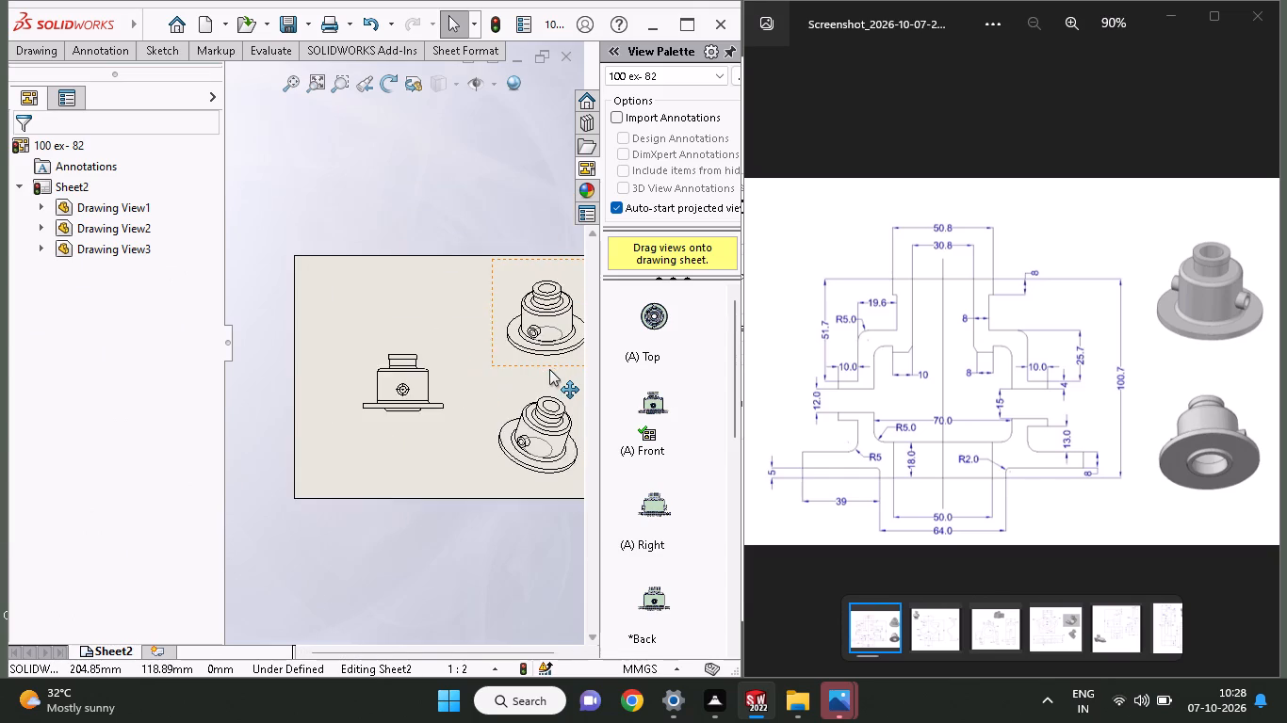
ctrl+scroll(450, 339, down, 8)
ctrl+scroll(323, 416, down, 6)
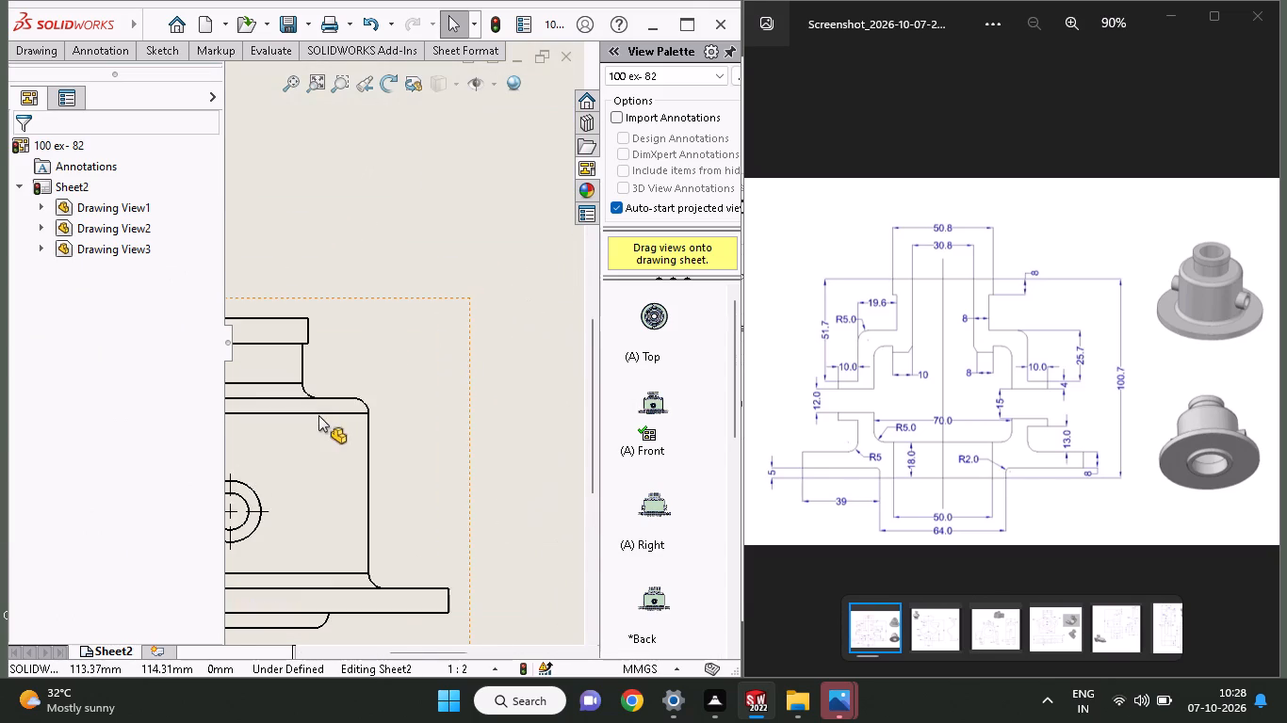
ctrl+scroll(318, 415, up, 7)
ctrl+scroll(358, 325, down, 8)
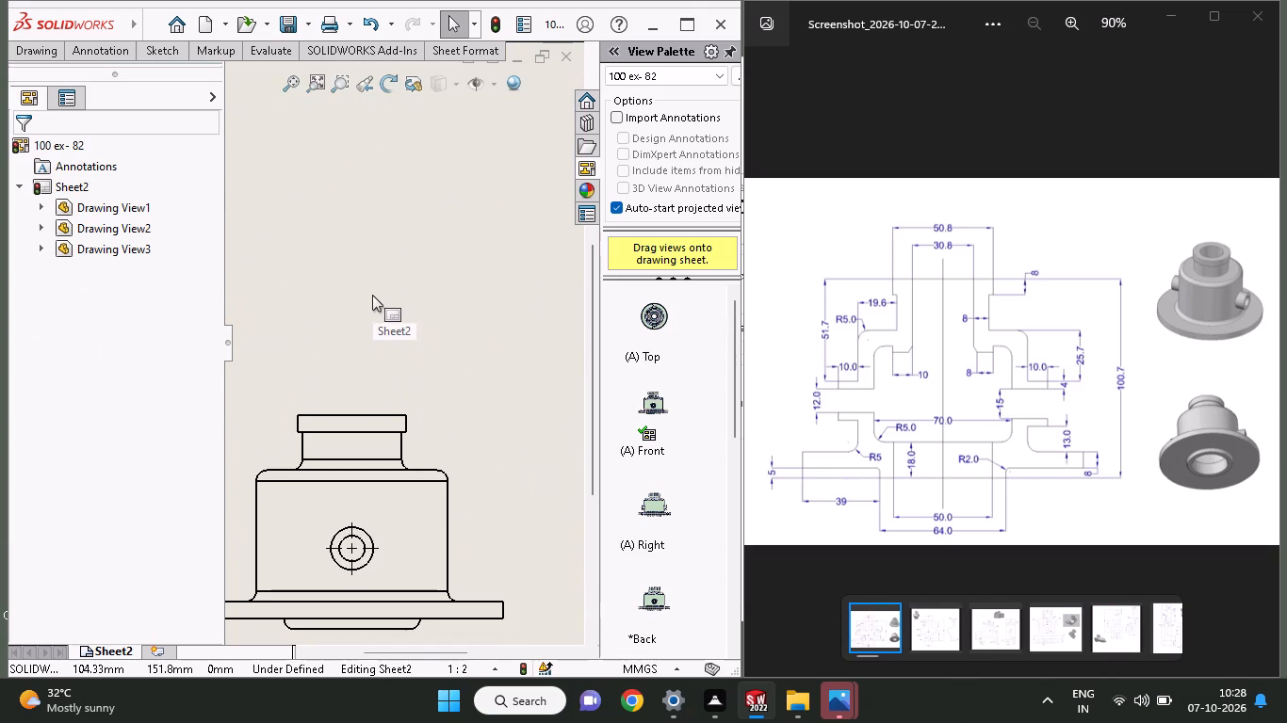
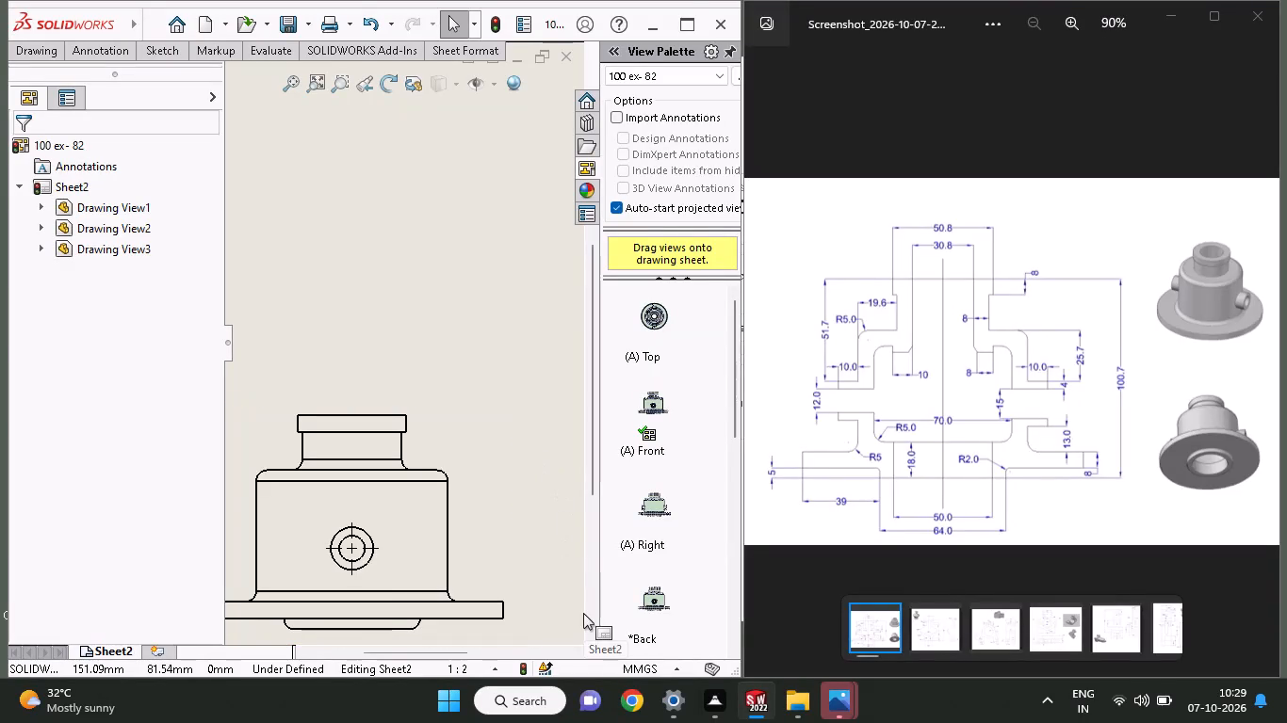
Delete the hub's Front view from the sheet.
right_click(381, 460)
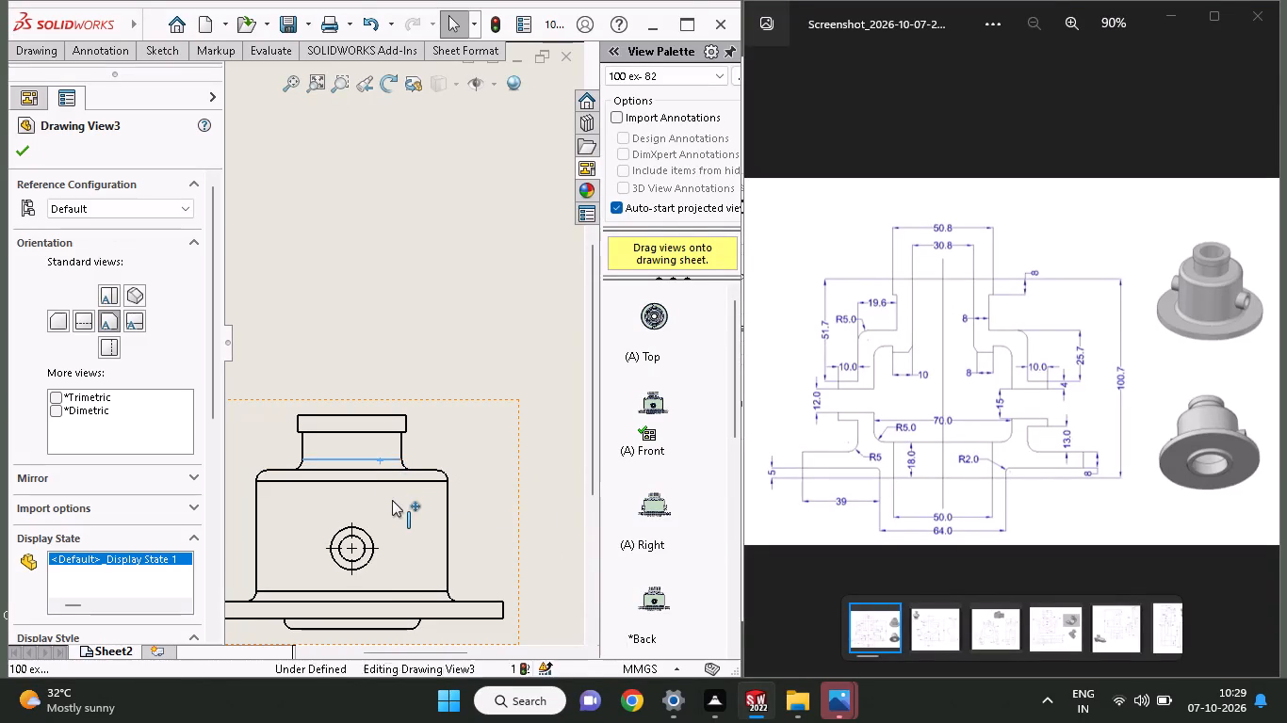
click(422, 476)
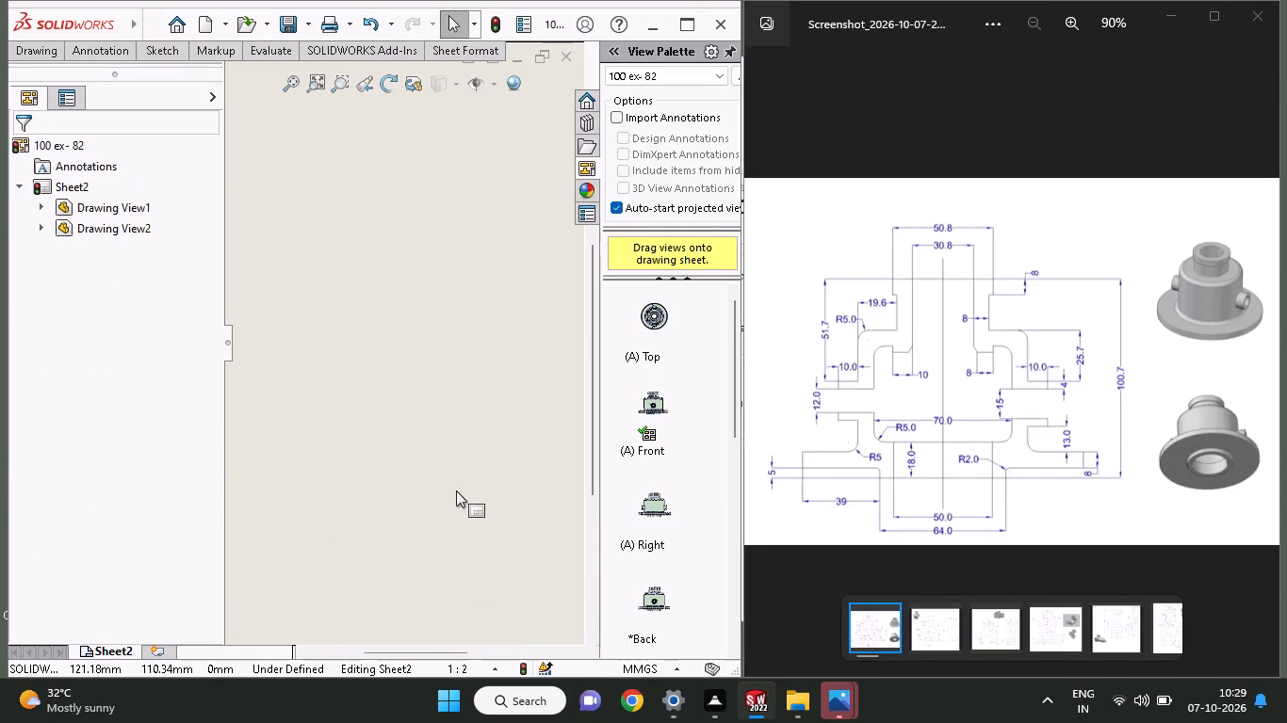
Place the hub's Right view in the left half of the sheet, beside the two pictorial views.
drag(650, 509, 385, 474)
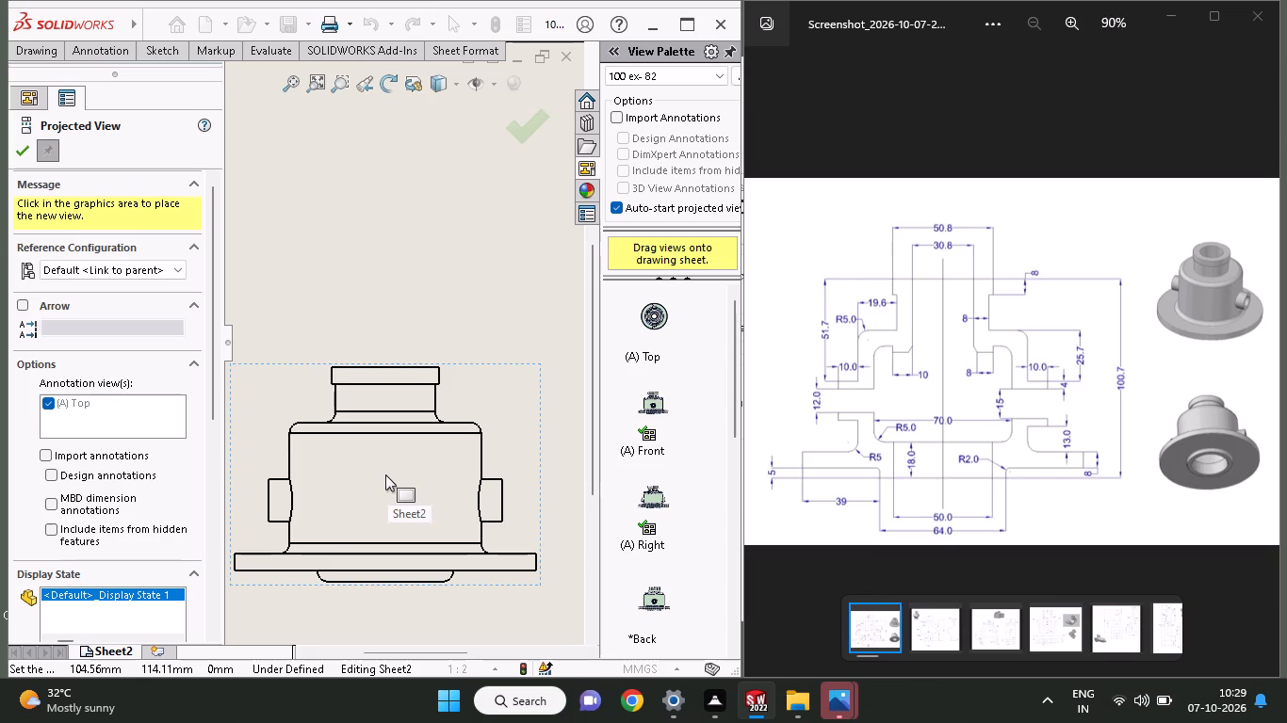
ctrl+scroll(385, 474, up, 9)
ctrl+scroll(385, 474, down, 4)
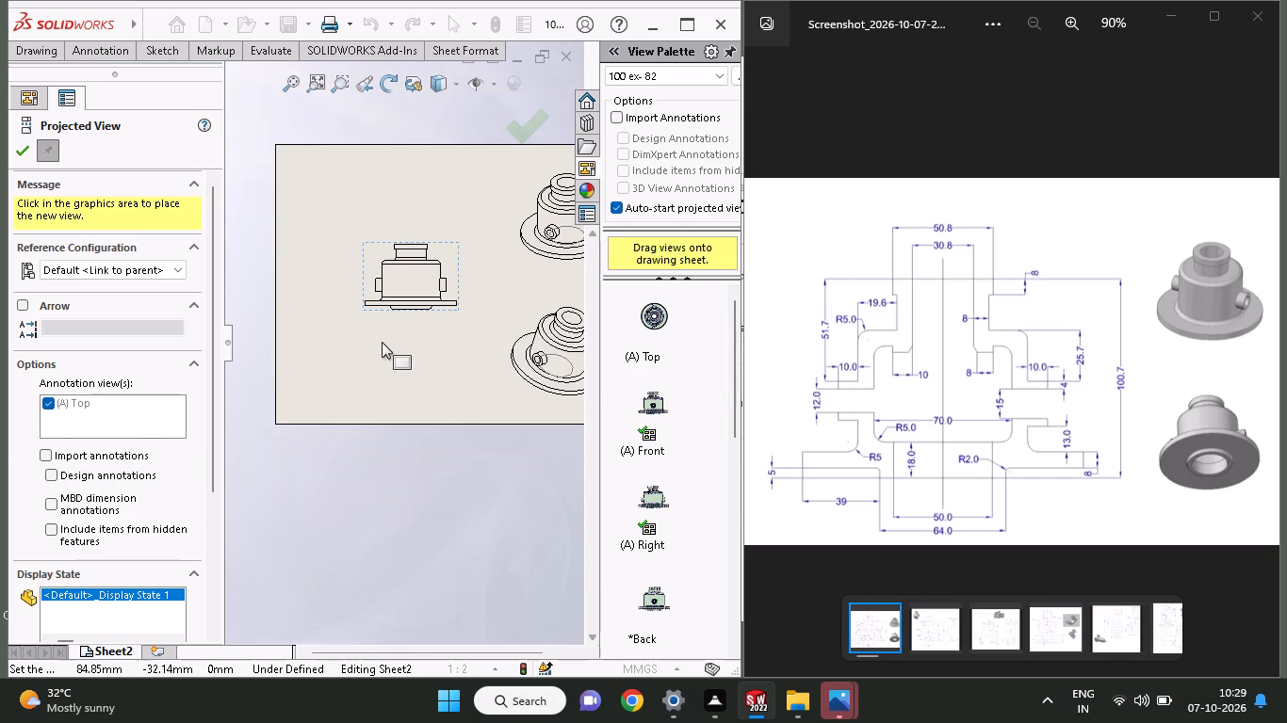
ctrl+scroll(384, 272, down, 7)
ctrl+scroll(505, 289, down, 4)
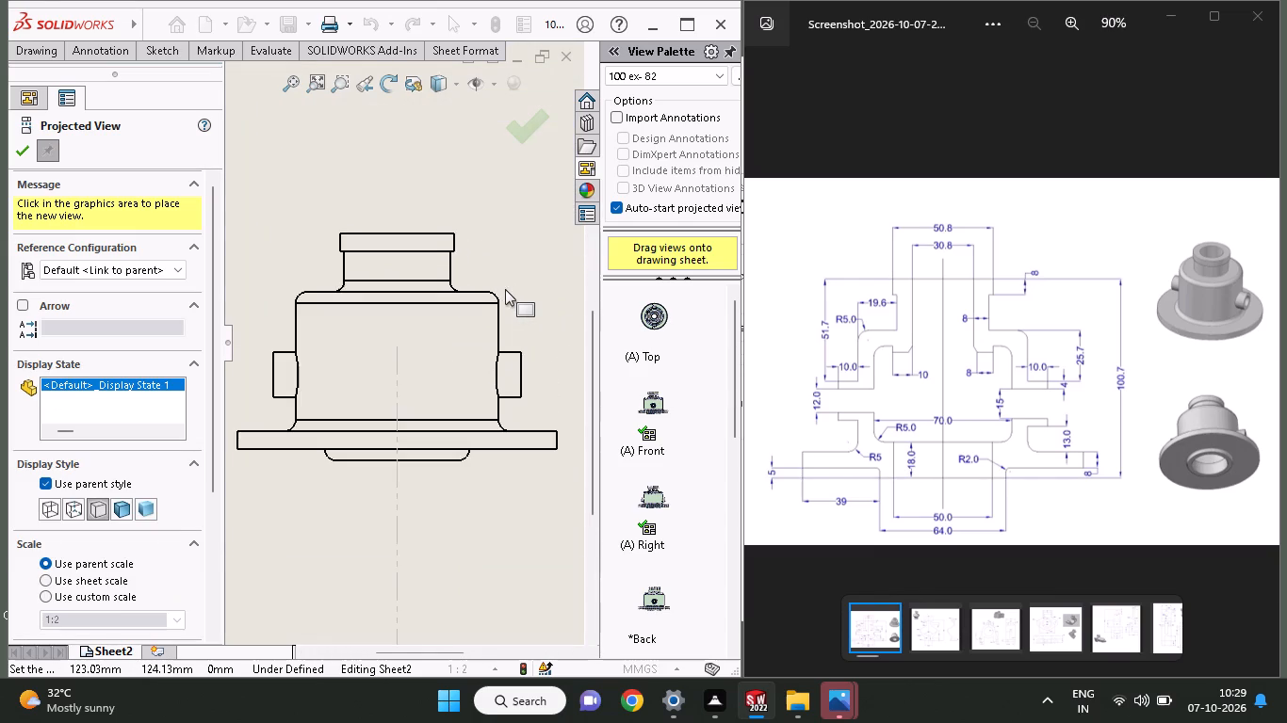
ctrl+scroll(505, 289, down, 1)
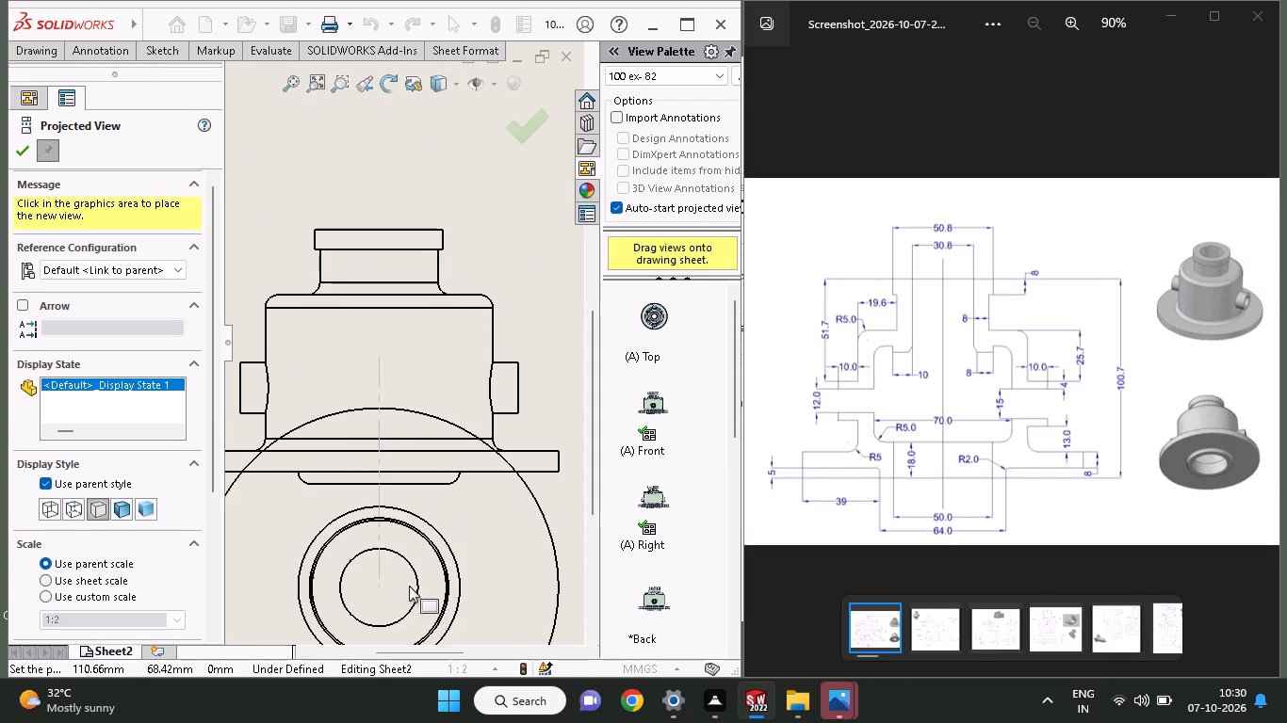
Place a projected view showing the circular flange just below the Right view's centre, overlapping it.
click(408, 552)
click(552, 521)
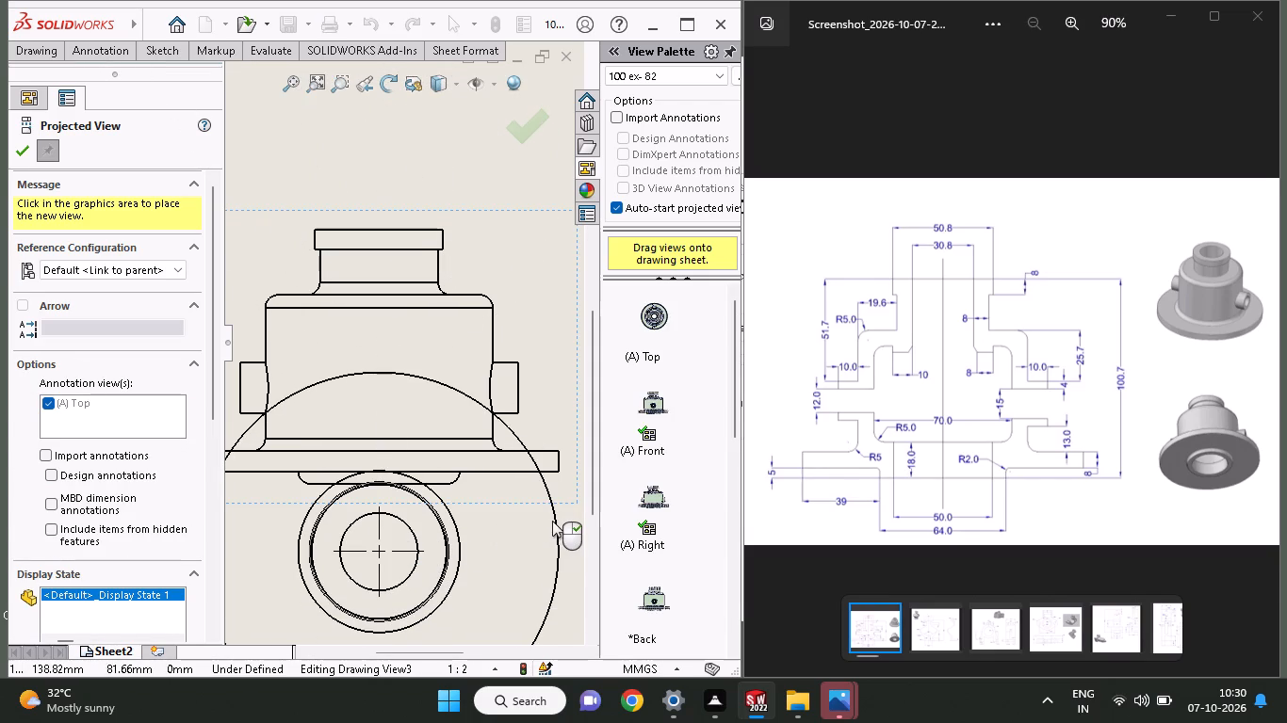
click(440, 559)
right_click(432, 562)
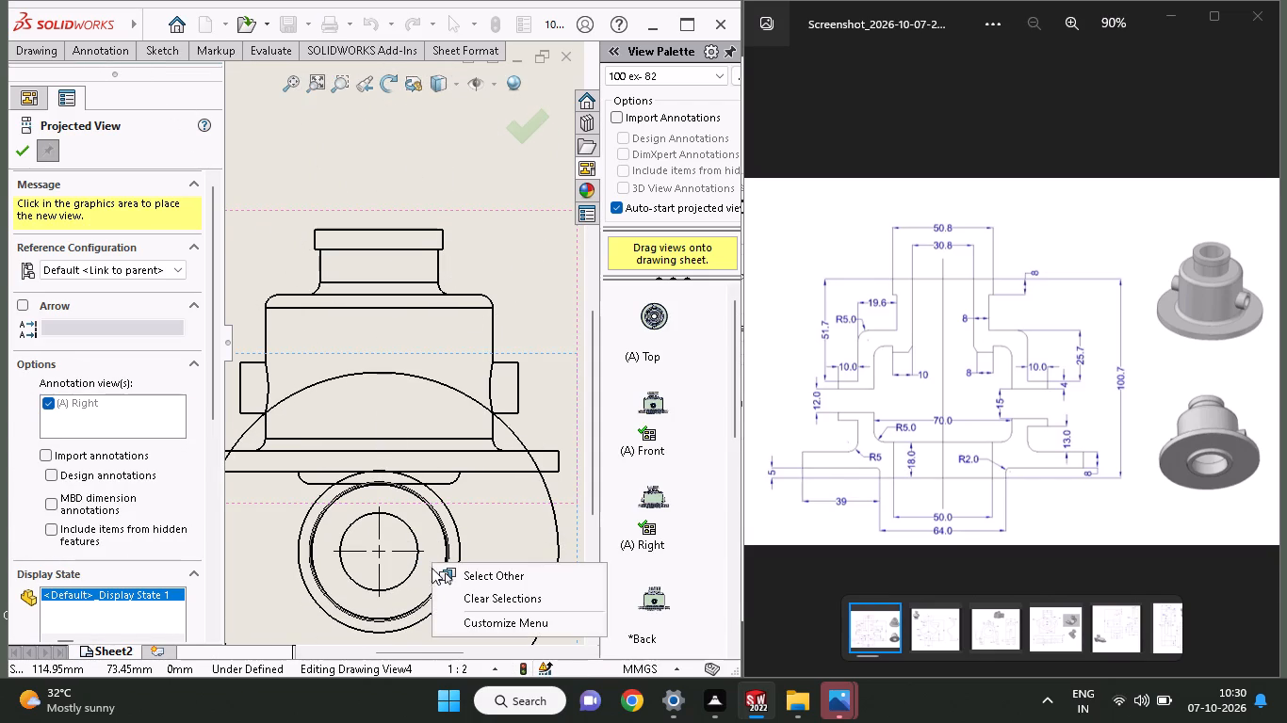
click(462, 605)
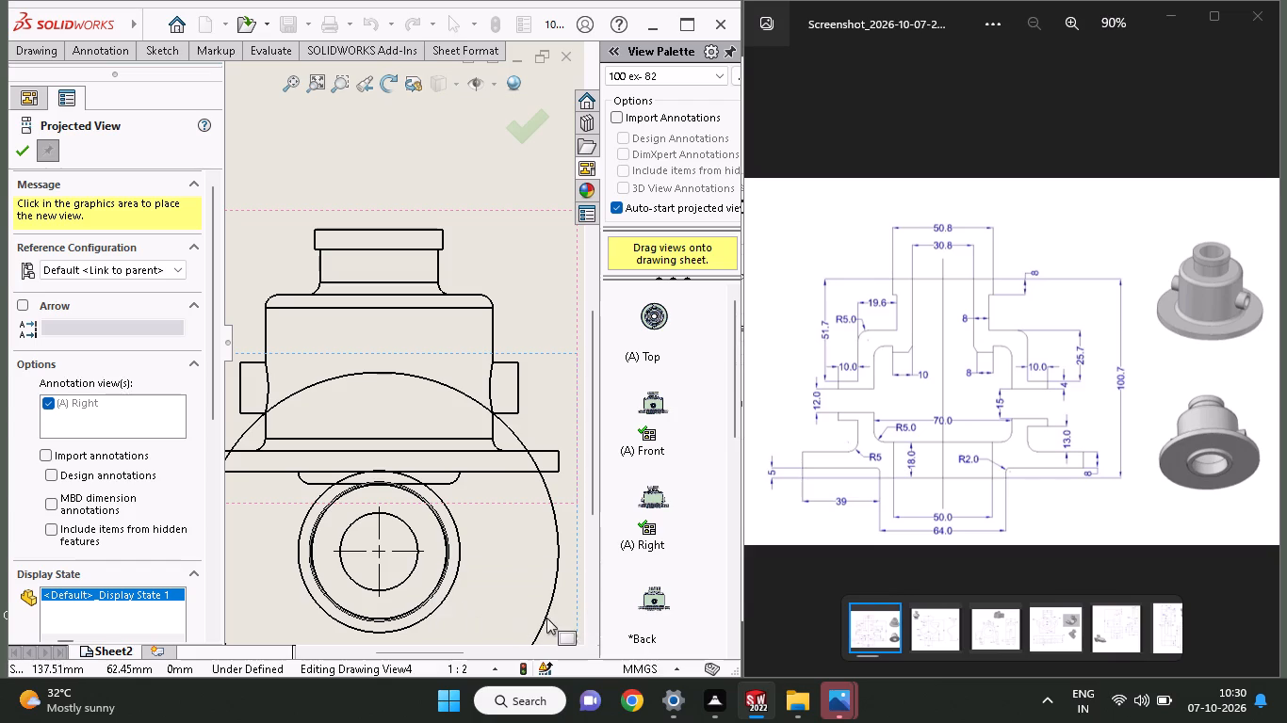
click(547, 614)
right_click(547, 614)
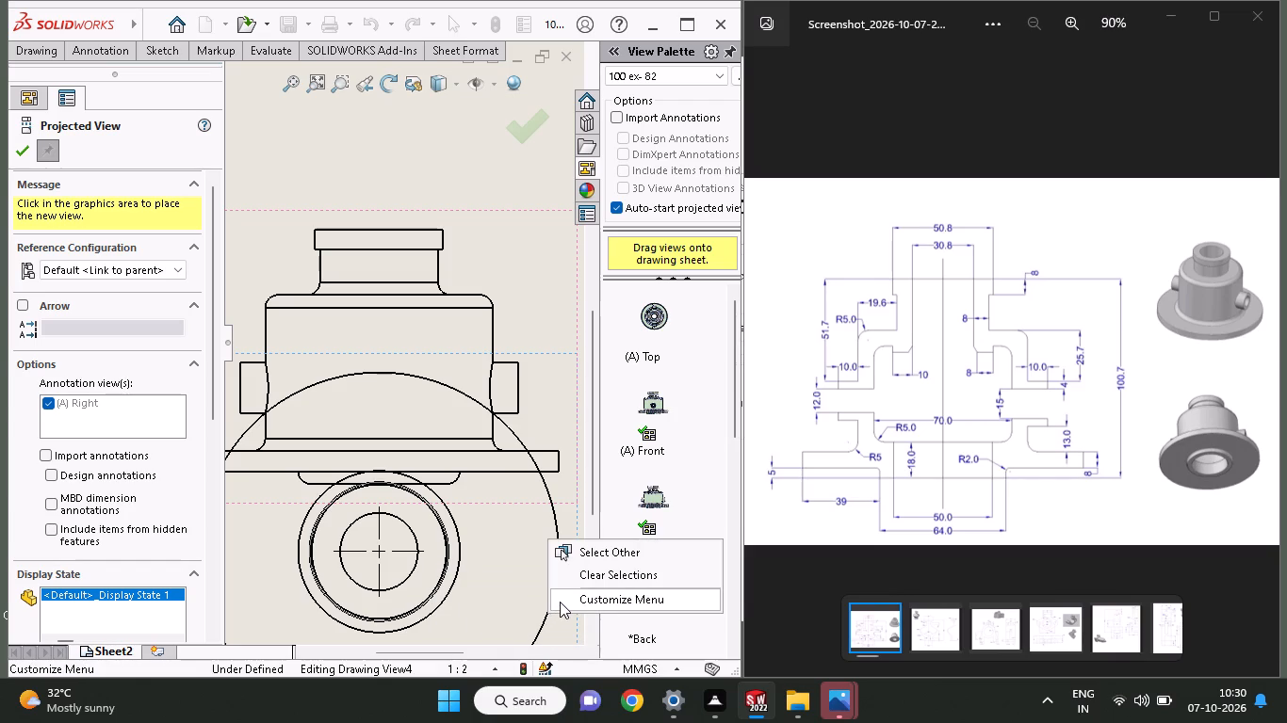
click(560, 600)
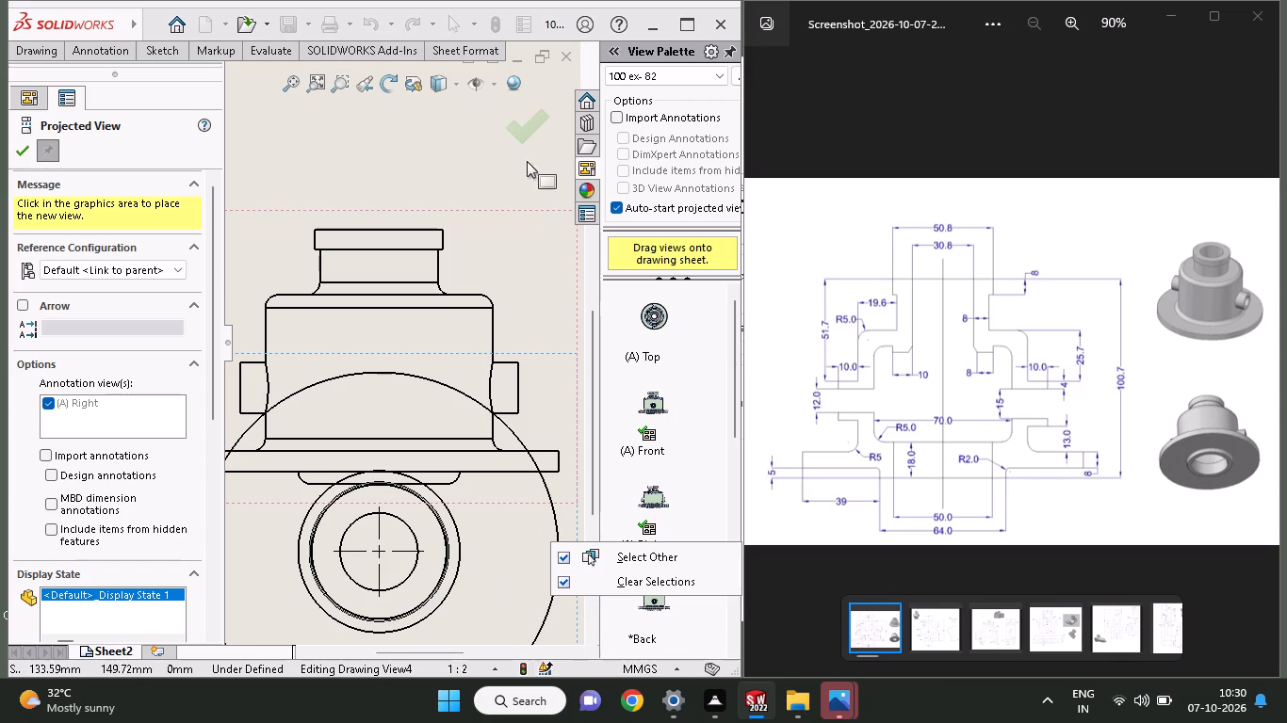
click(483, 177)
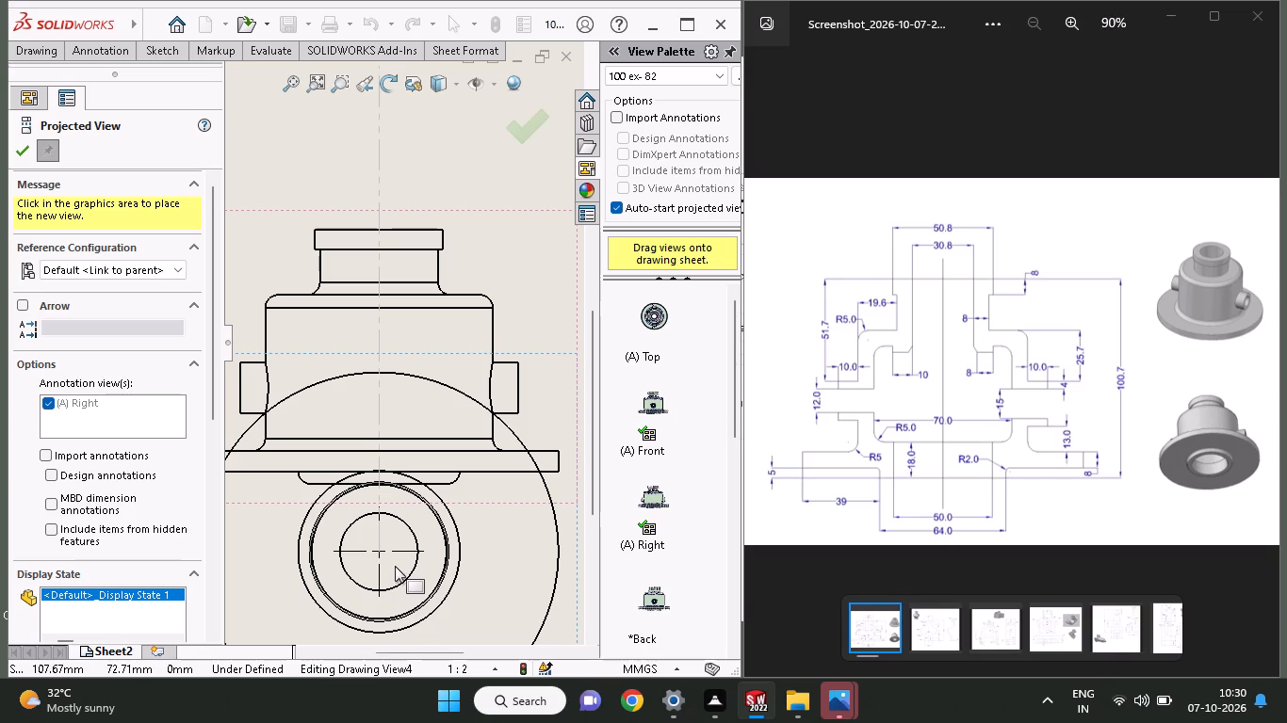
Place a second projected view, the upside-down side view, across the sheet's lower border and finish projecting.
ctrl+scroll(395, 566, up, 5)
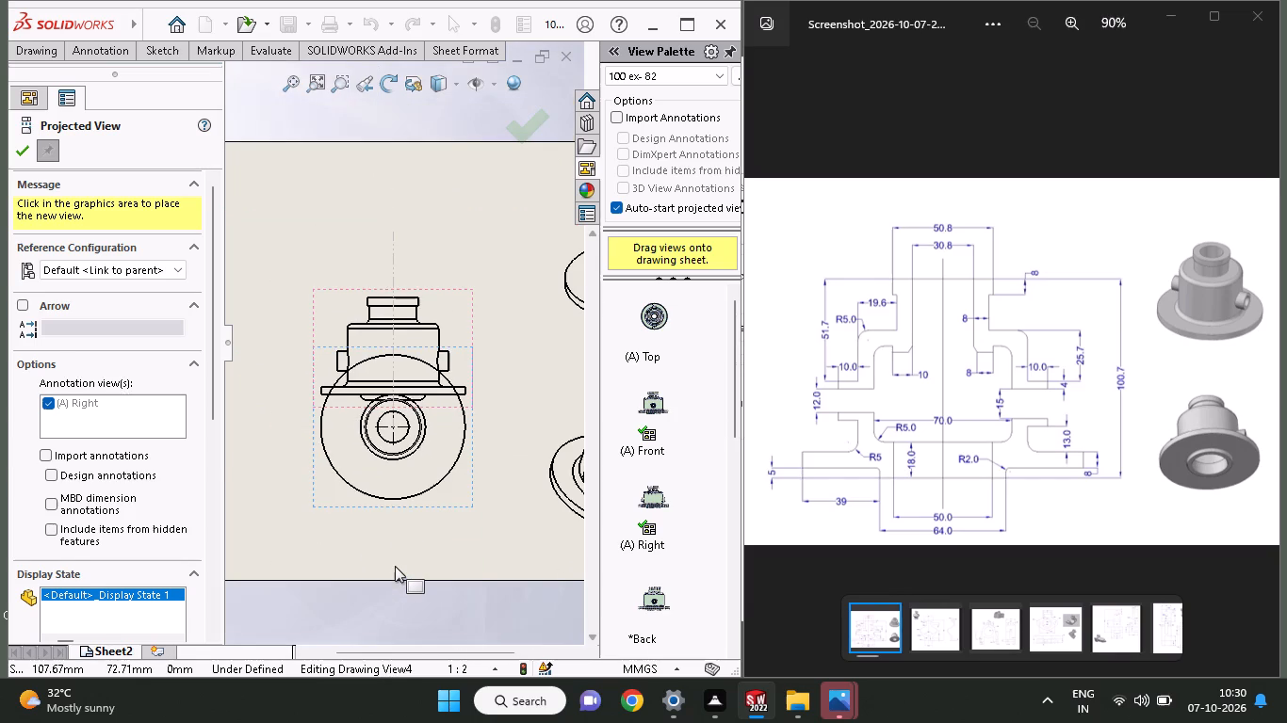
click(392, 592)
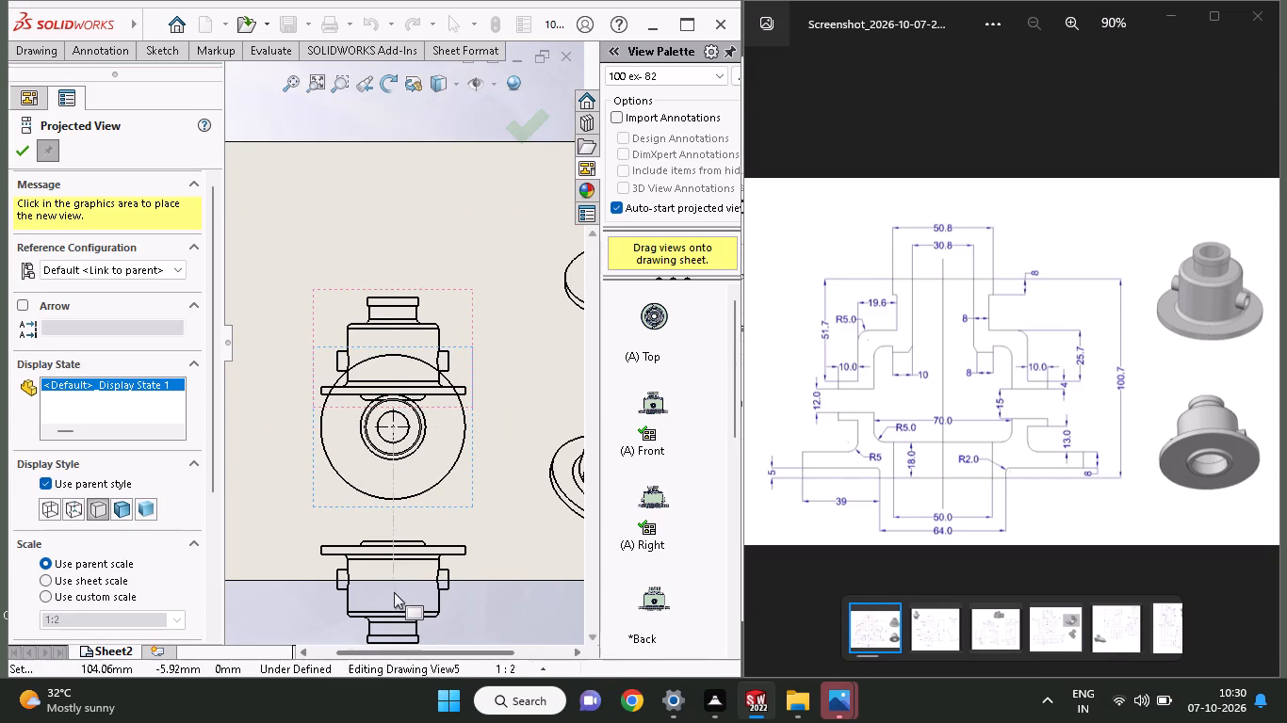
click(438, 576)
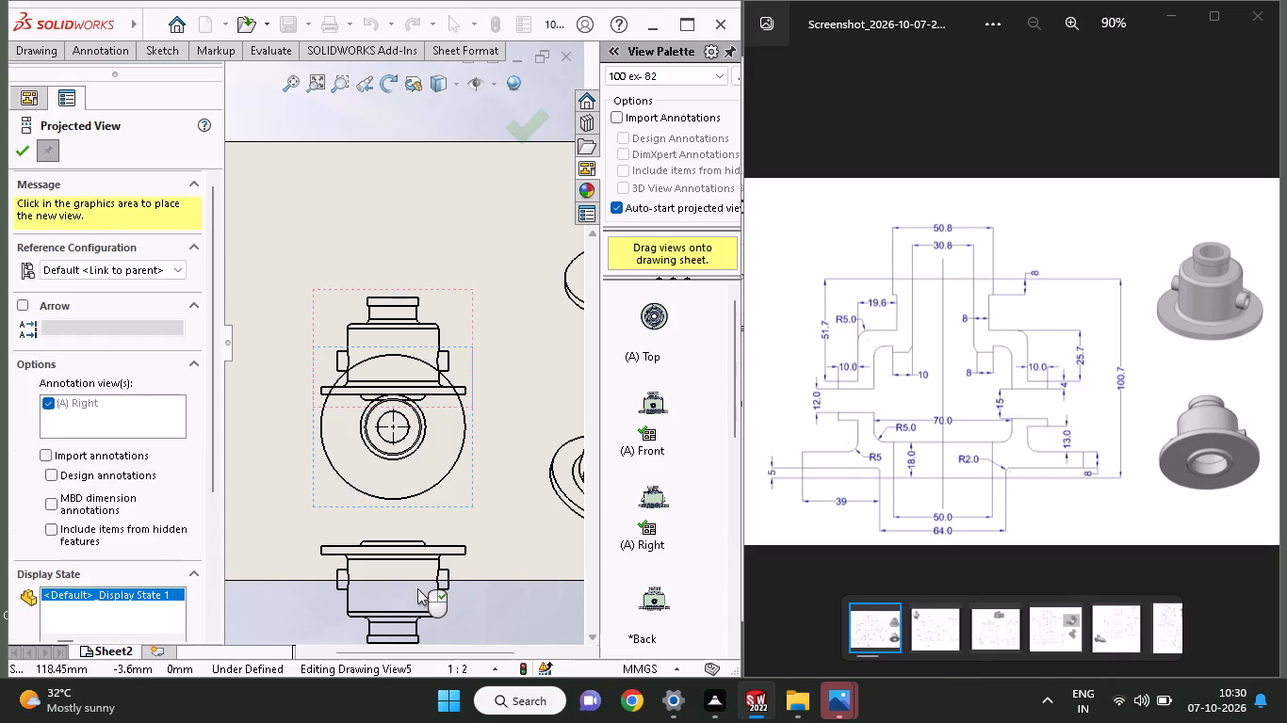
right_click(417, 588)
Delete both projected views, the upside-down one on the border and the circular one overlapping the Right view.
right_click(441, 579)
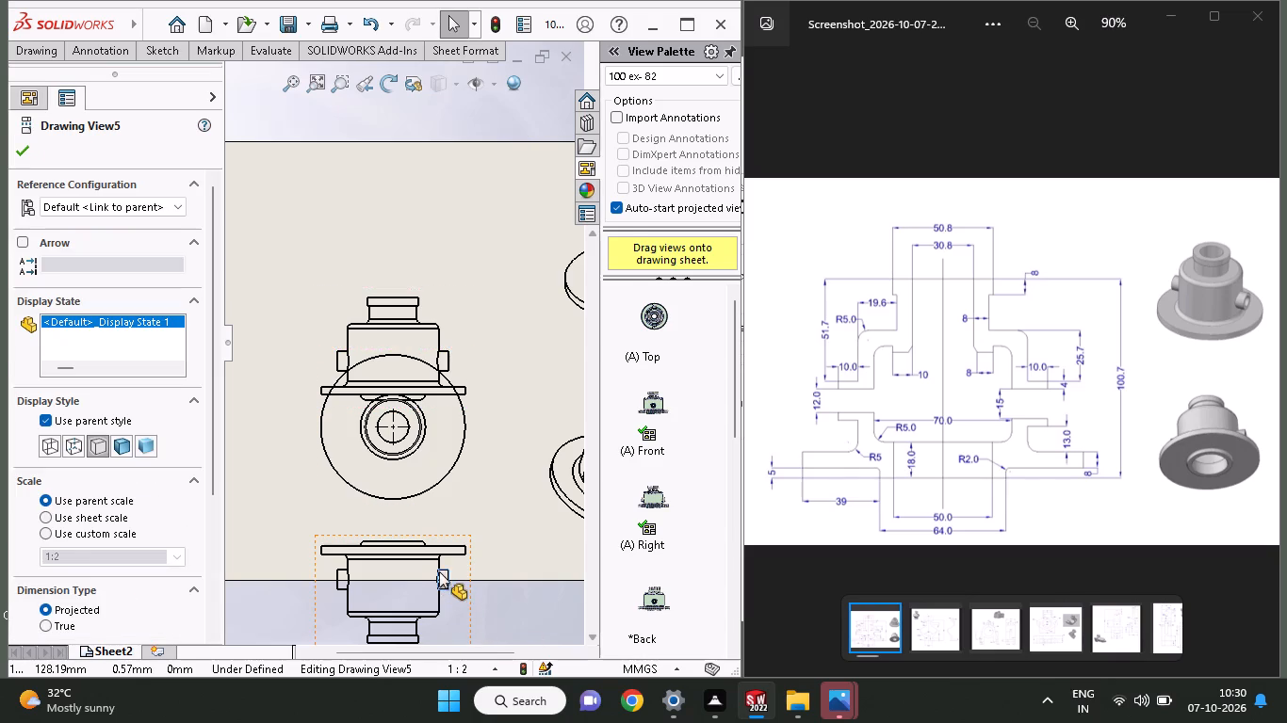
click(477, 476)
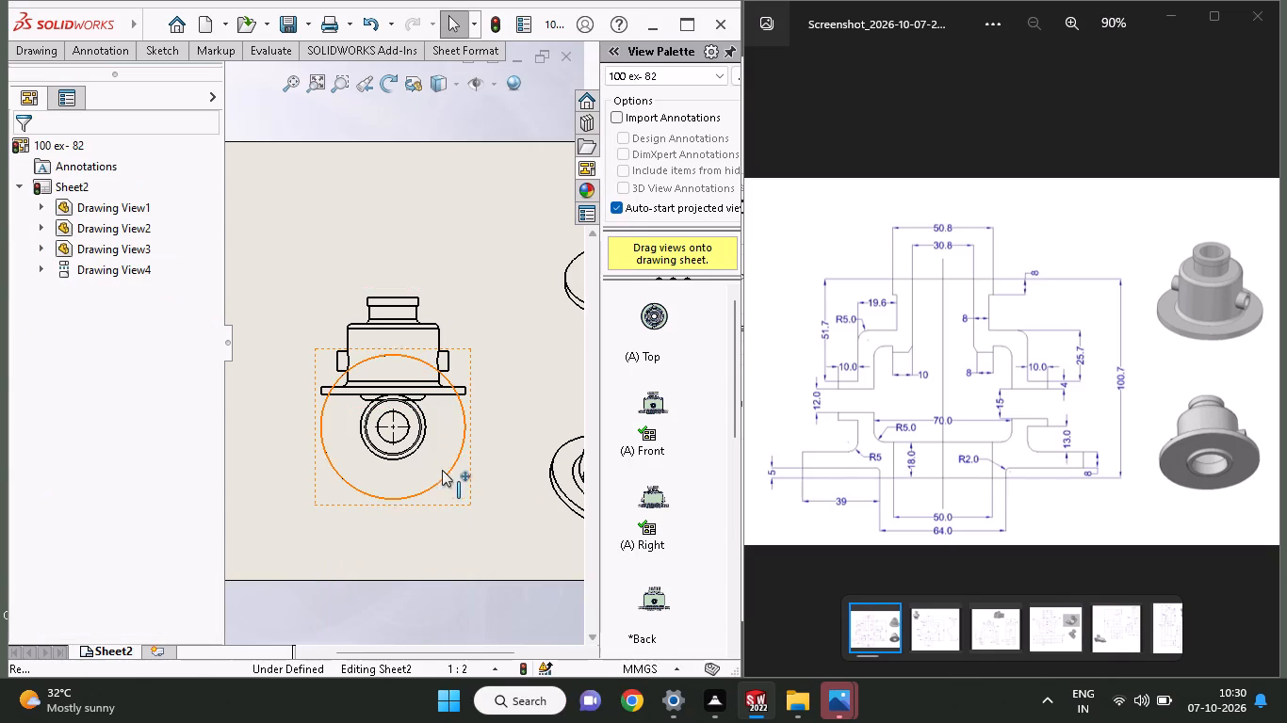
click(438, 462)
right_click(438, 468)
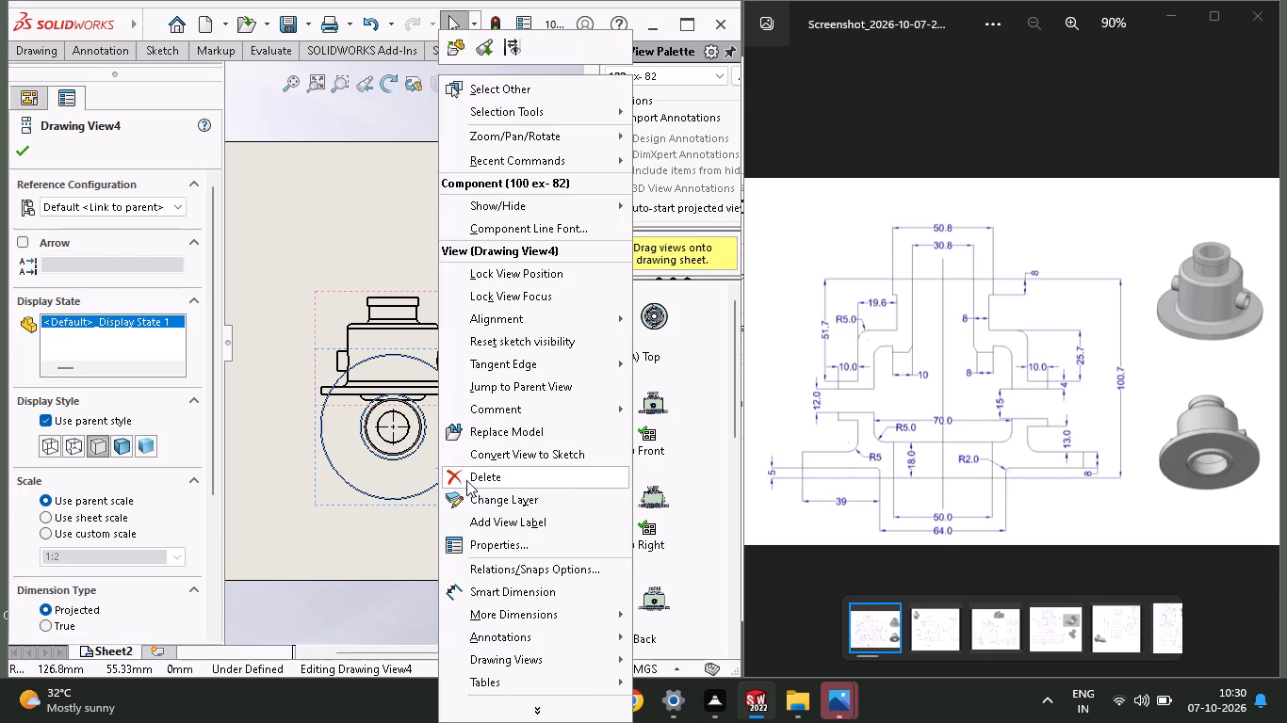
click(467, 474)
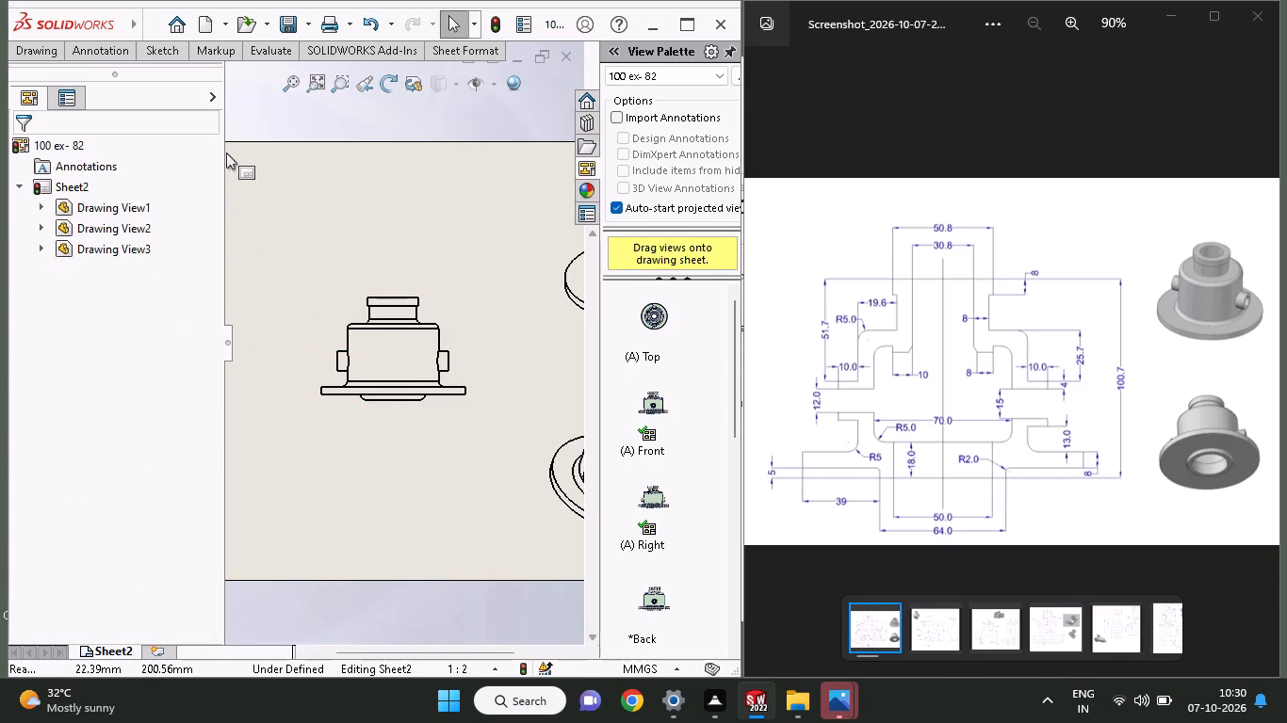
Dimension the outer diameter of the top collar above the hub's Right view.
click(156, 46)
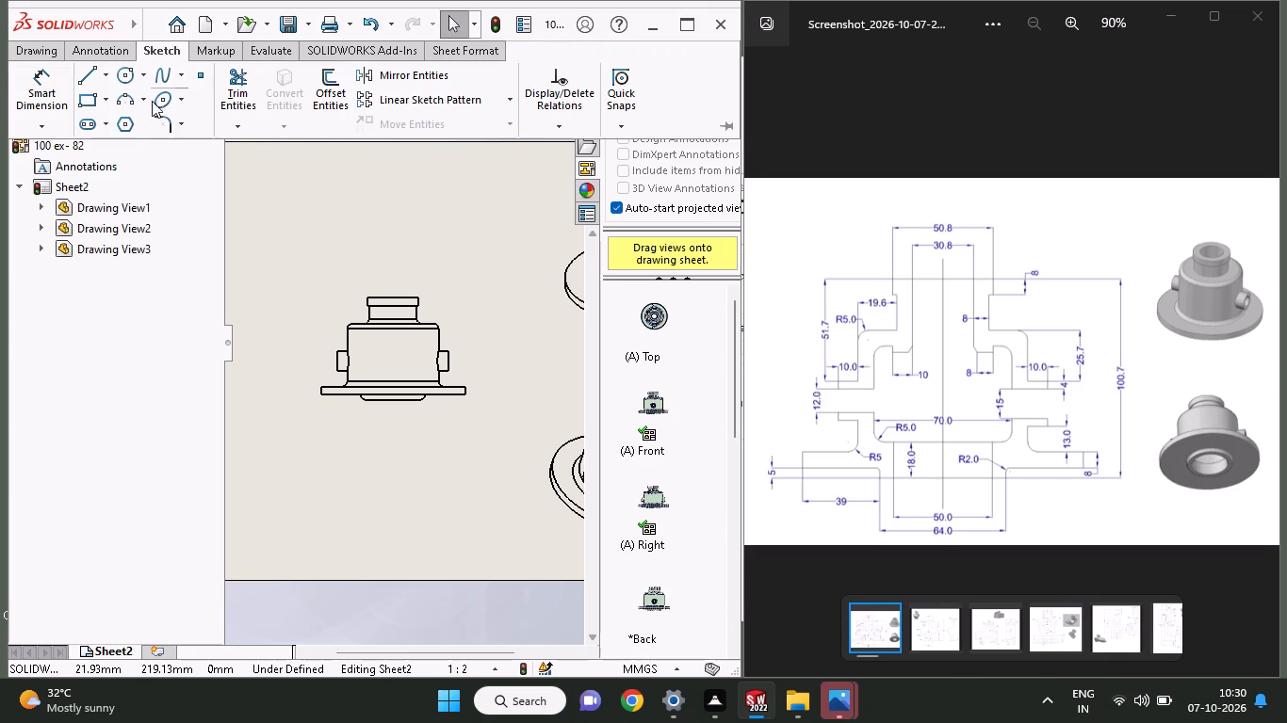
click(51, 86)
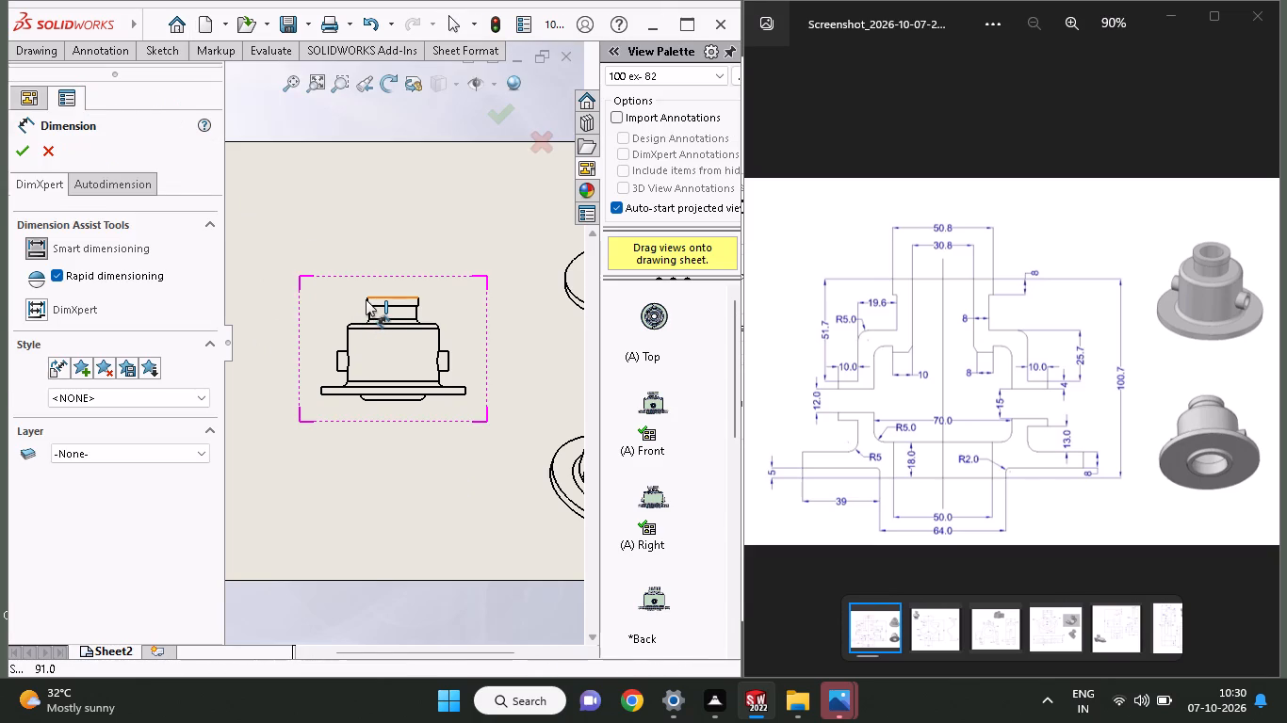
click(367, 296)
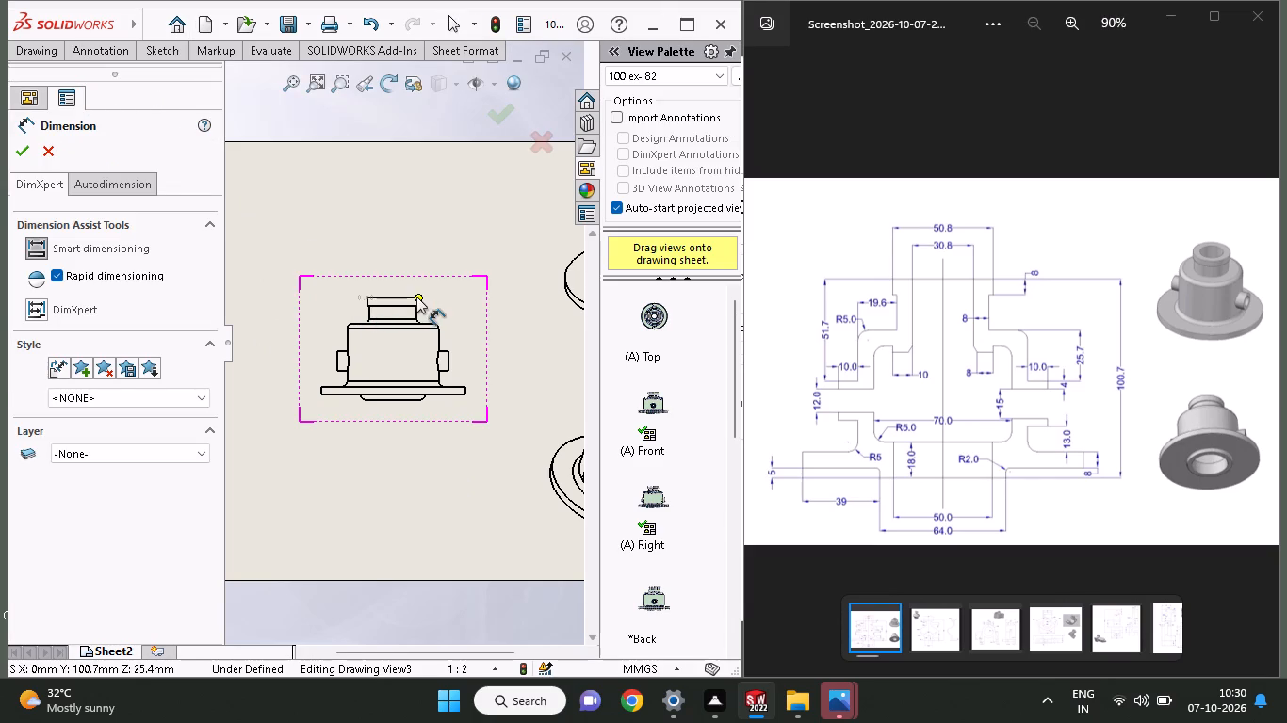
click(416, 297)
click(409, 242)
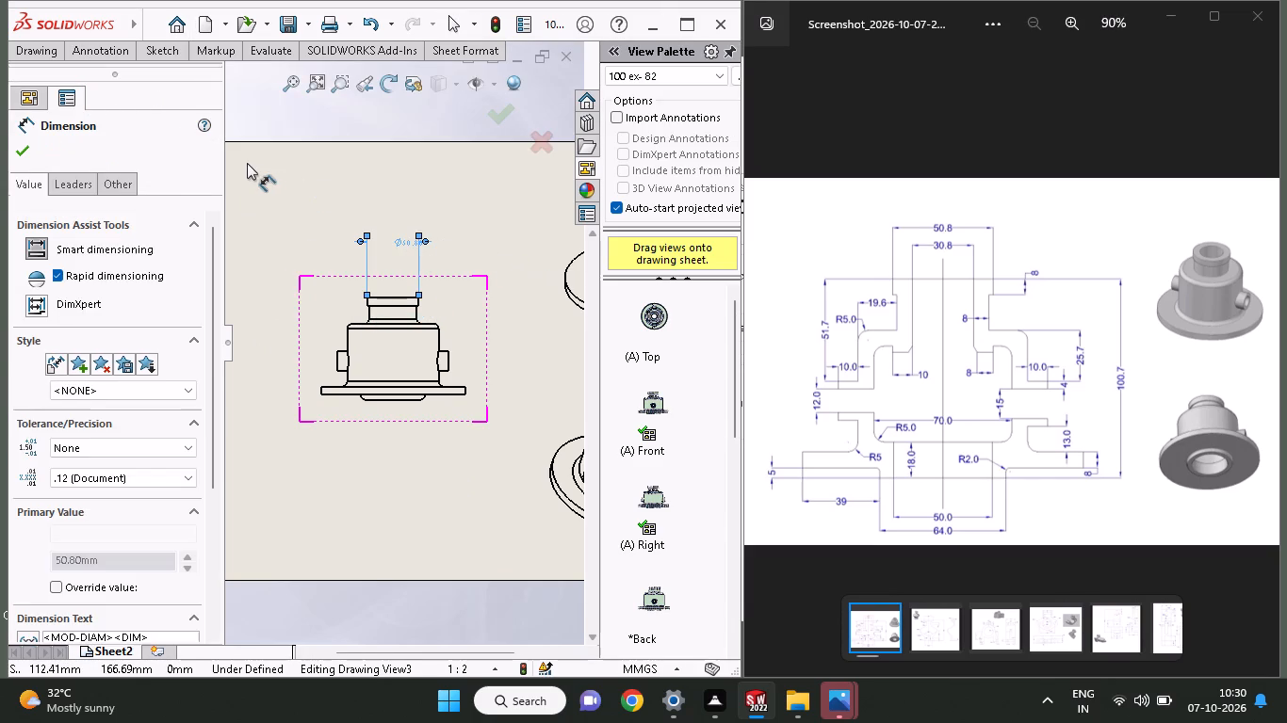
click(24, 149)
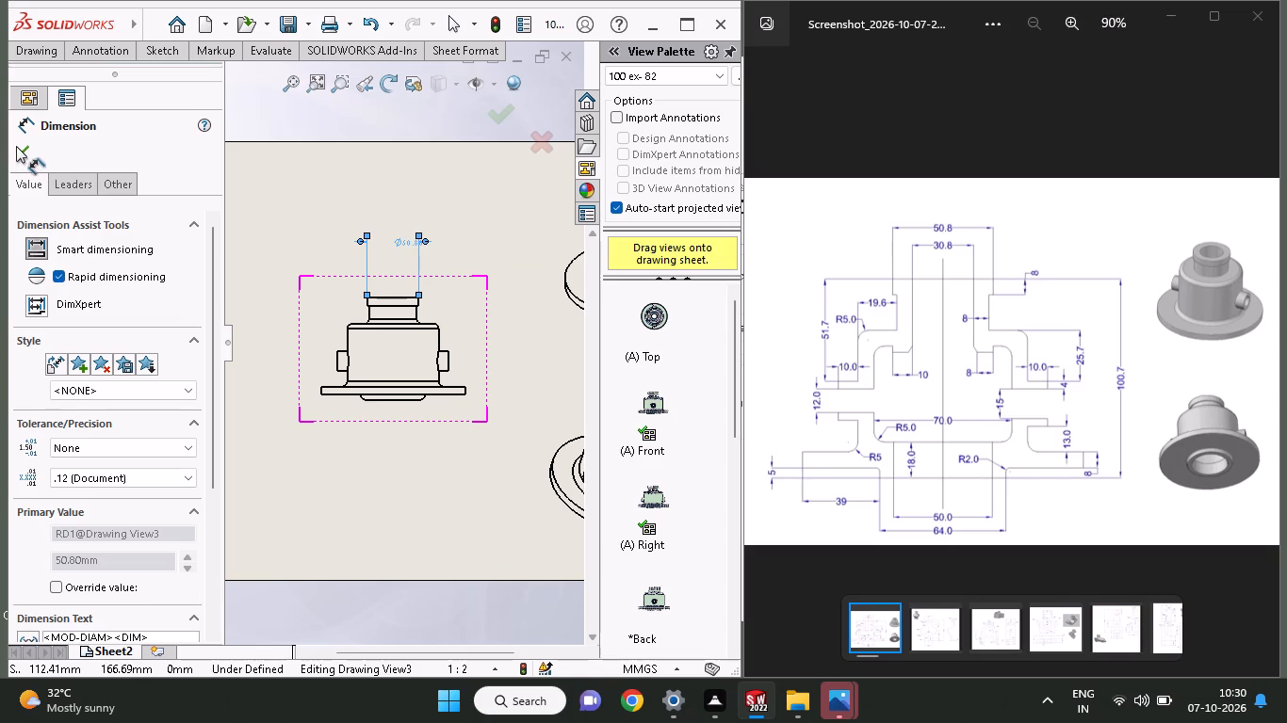
click(16, 146)
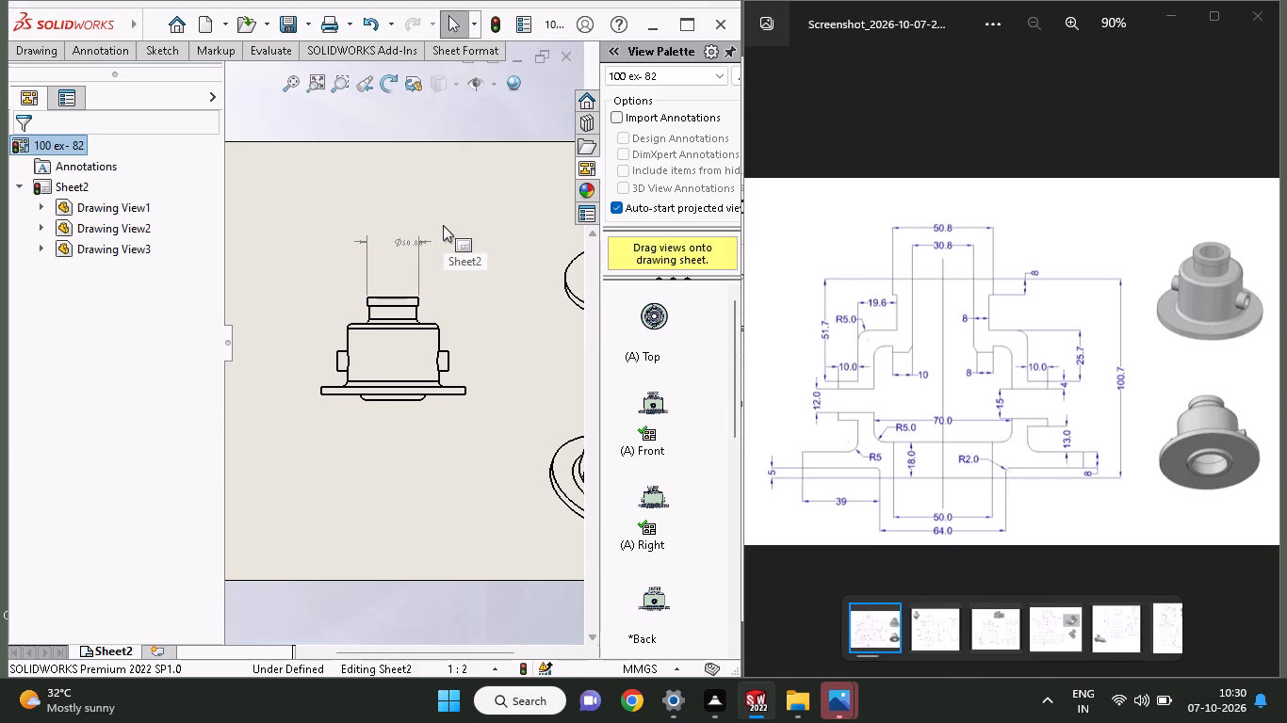
Dimension the height of the top collar's rim, placing the dimension beside the Right view.
click(151, 51)
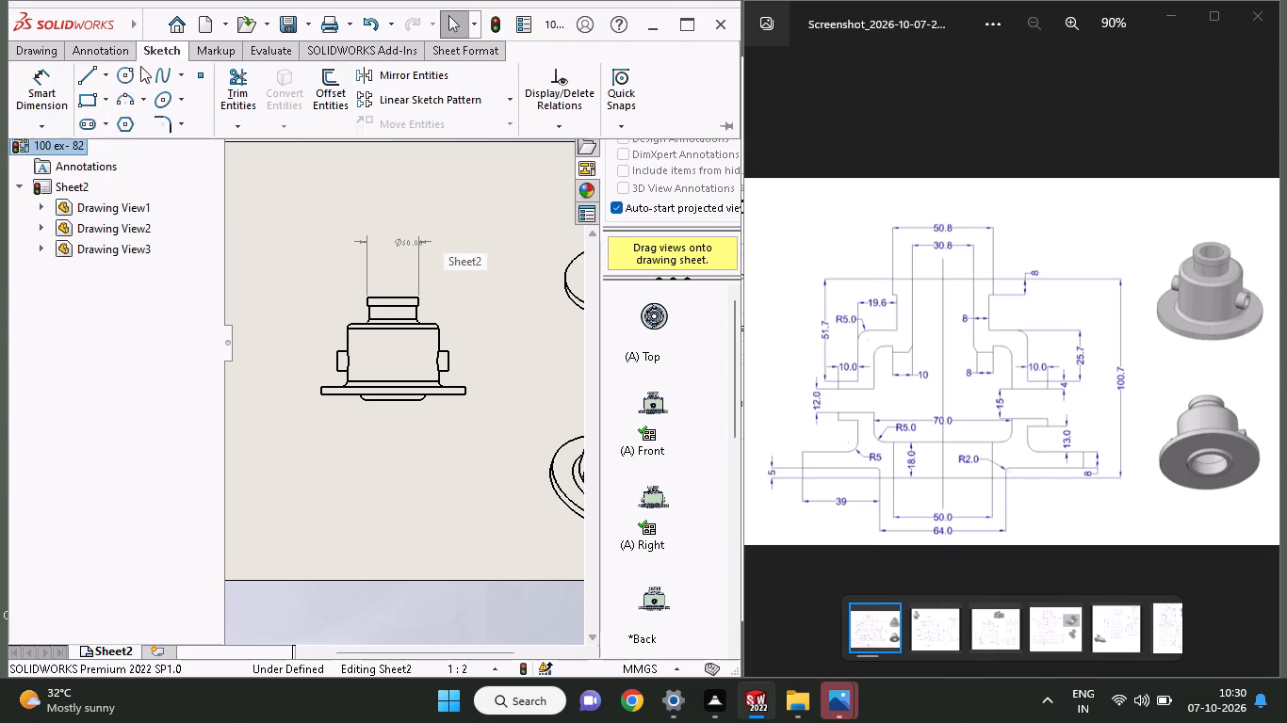
click(48, 101)
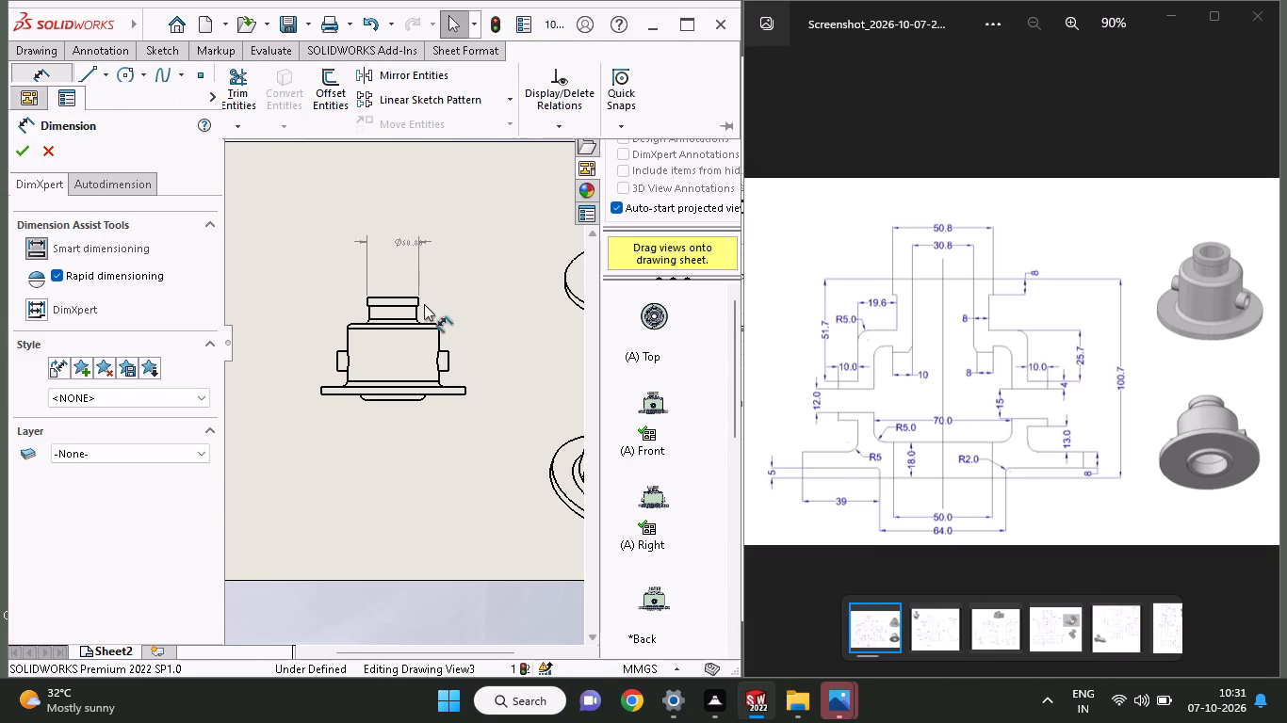
click(419, 304)
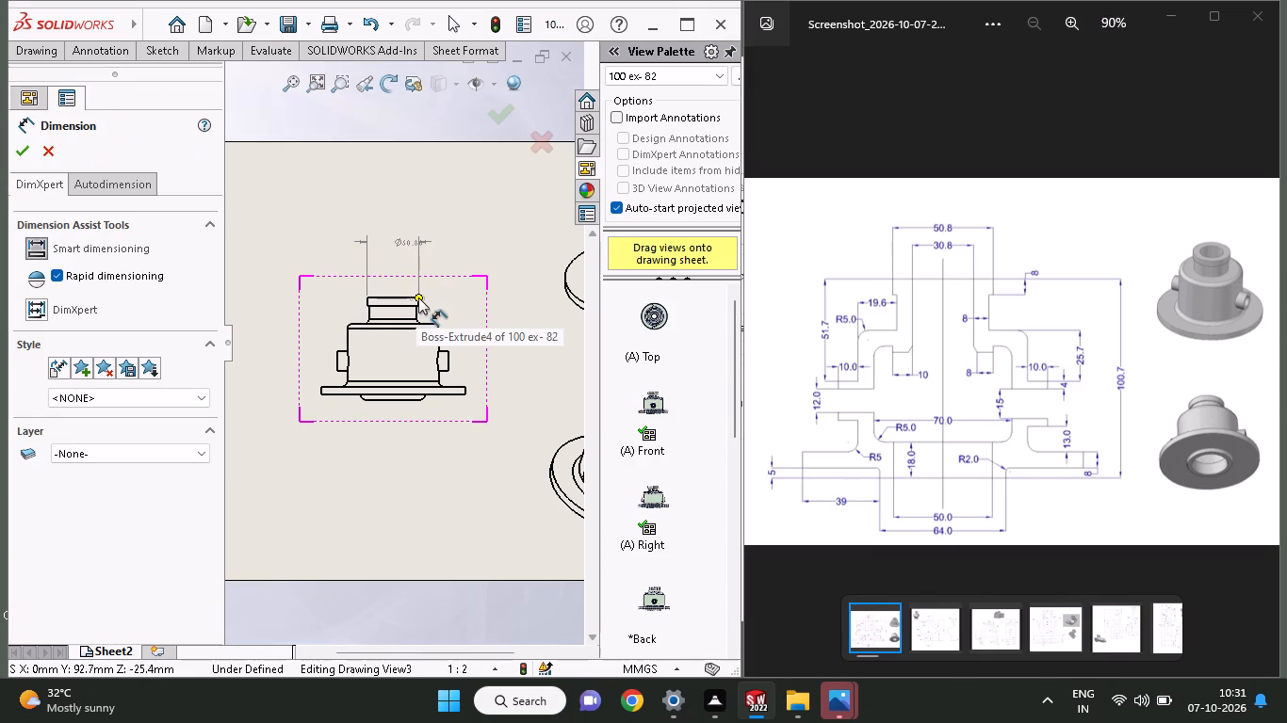
click(418, 297)
click(465, 309)
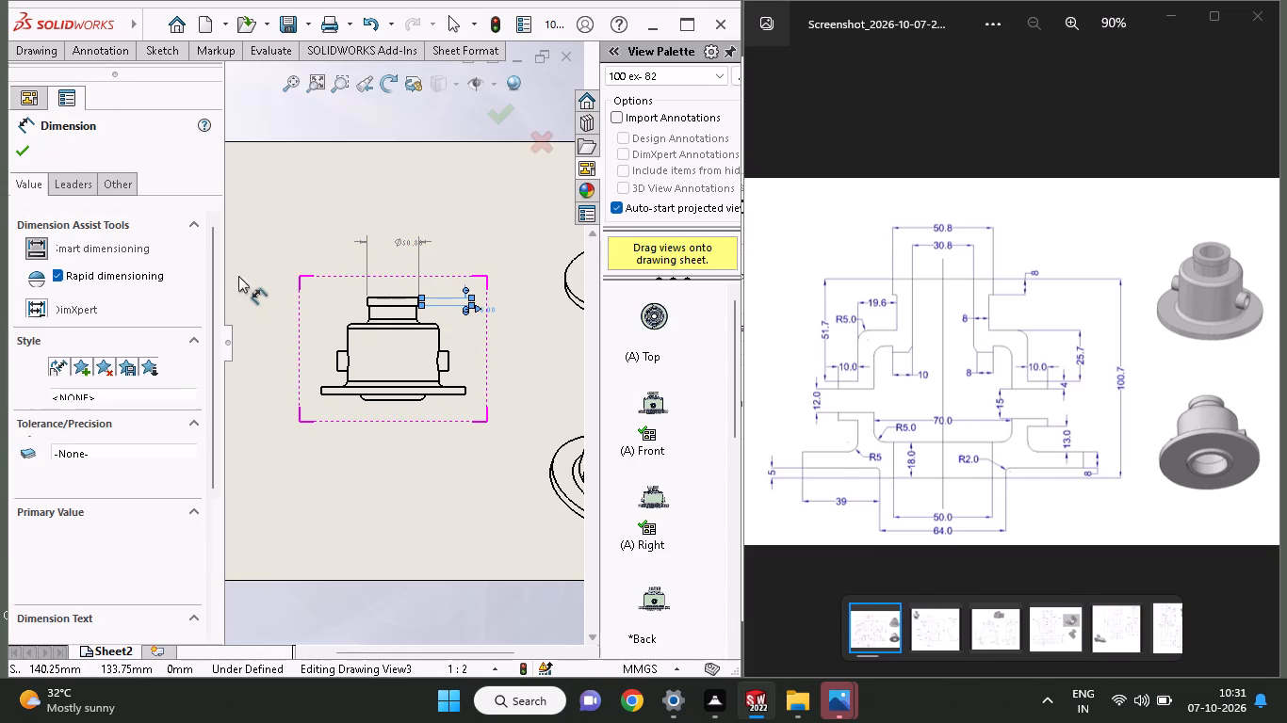
click(19, 138)
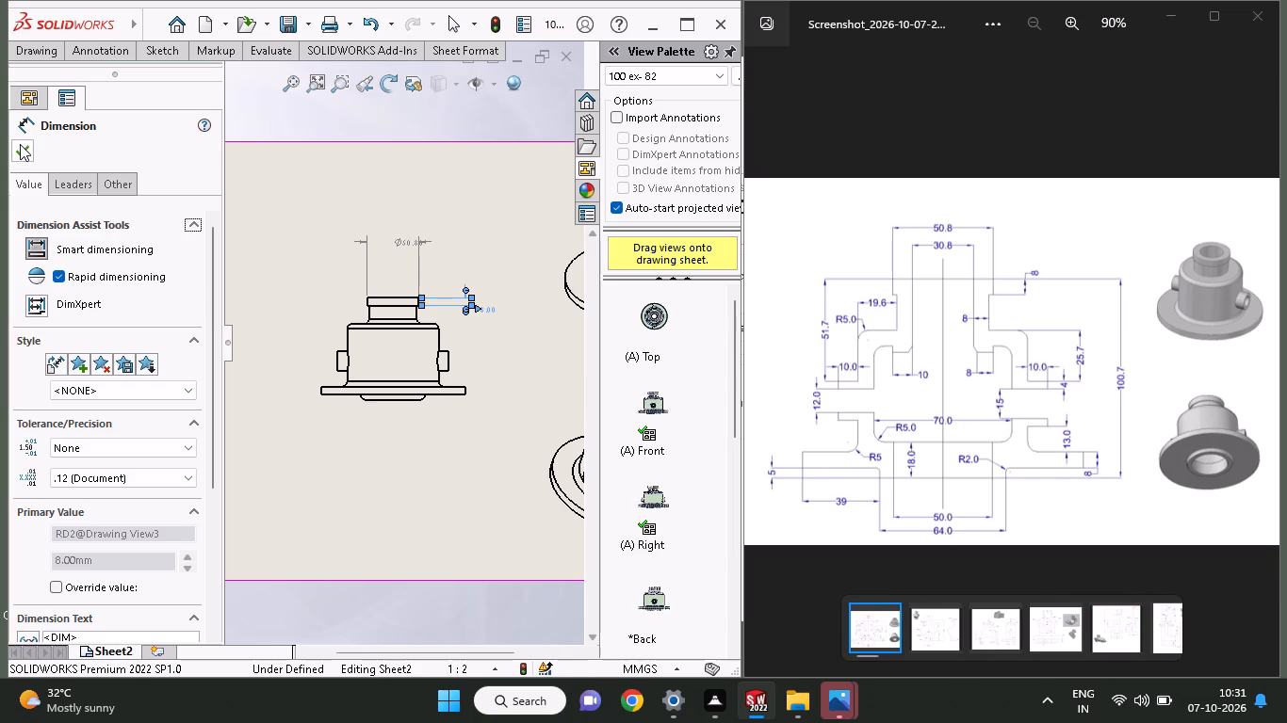
click(20, 144)
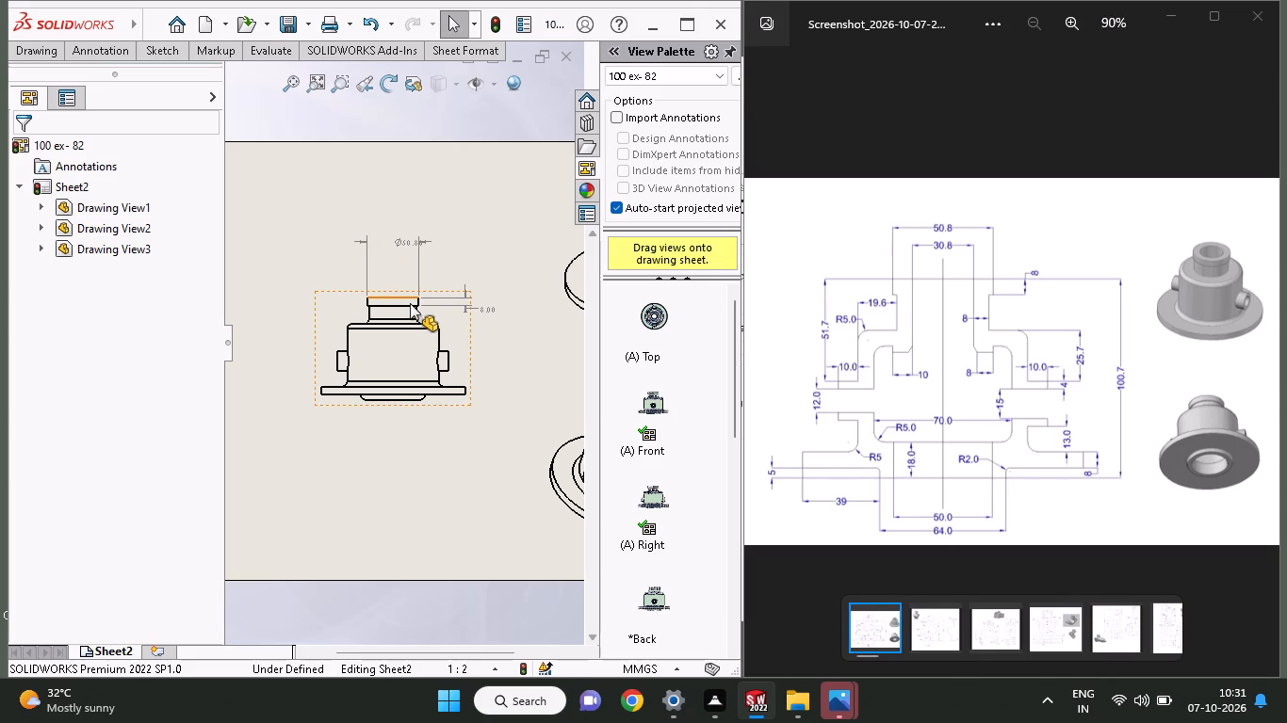
Dimension the diameter of the left side boss in the hub's Right view, placing the dimension outside the boss.
ctrl+scroll(410, 303, up, 3)
ctrl+scroll(410, 303, down, 3)
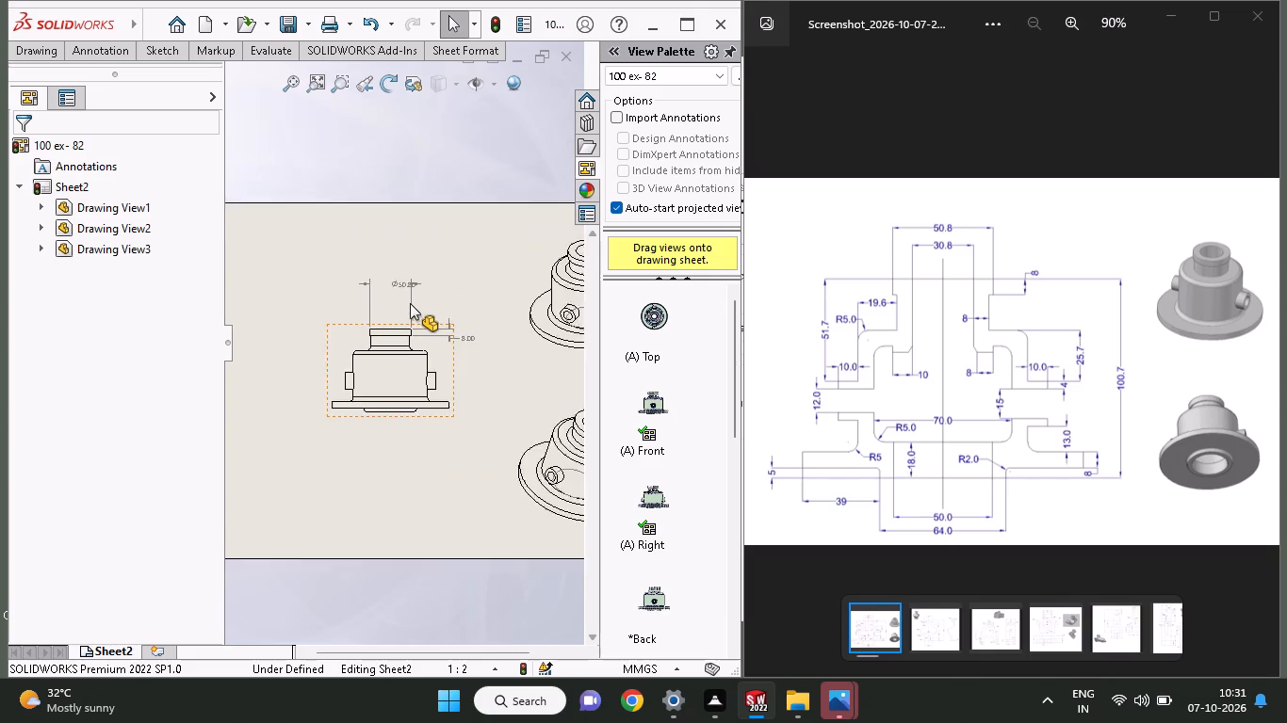
ctrl+scroll(410, 303, down, 1)
ctrl+scroll(395, 397, down, 5)
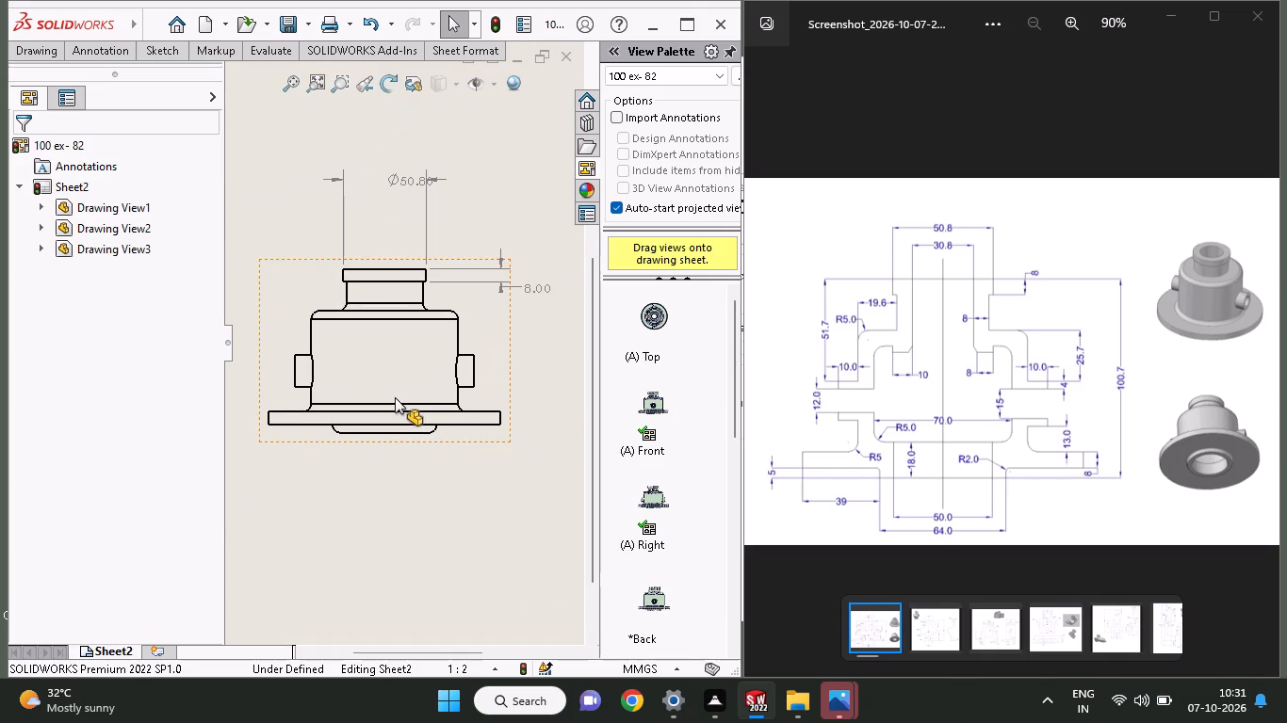
ctrl+scroll(395, 397, down, 1)
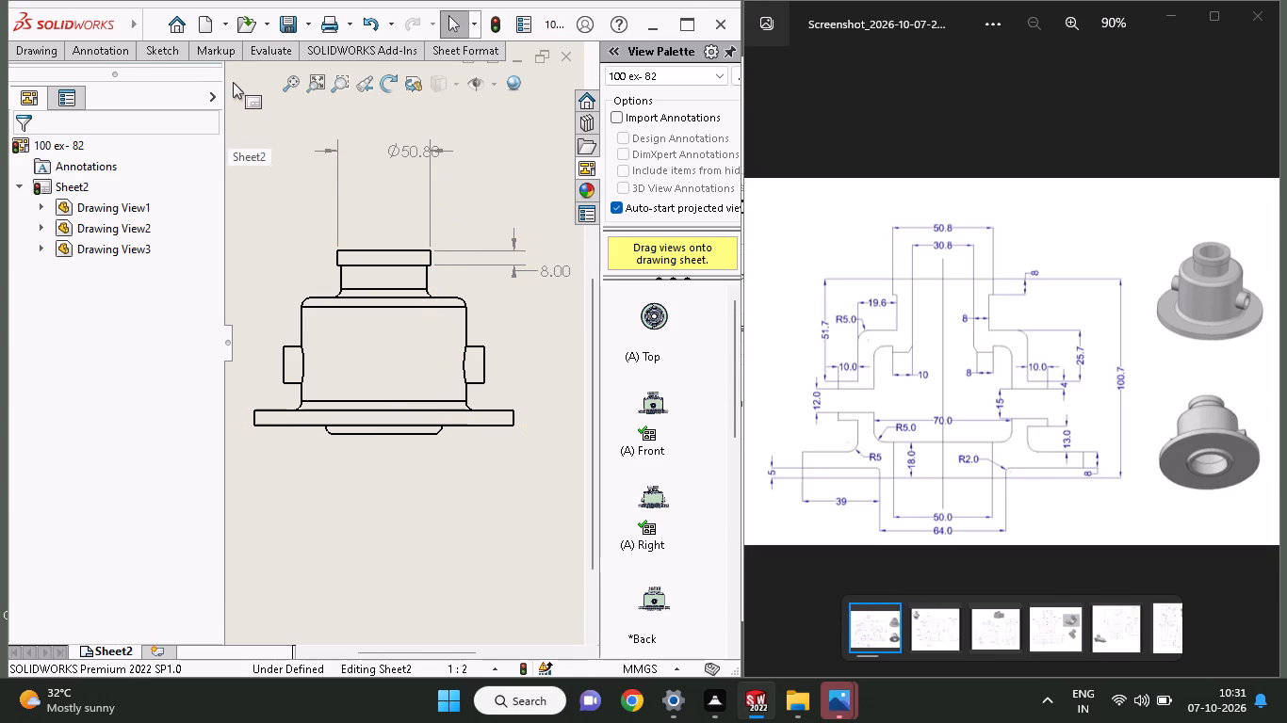
click(156, 56)
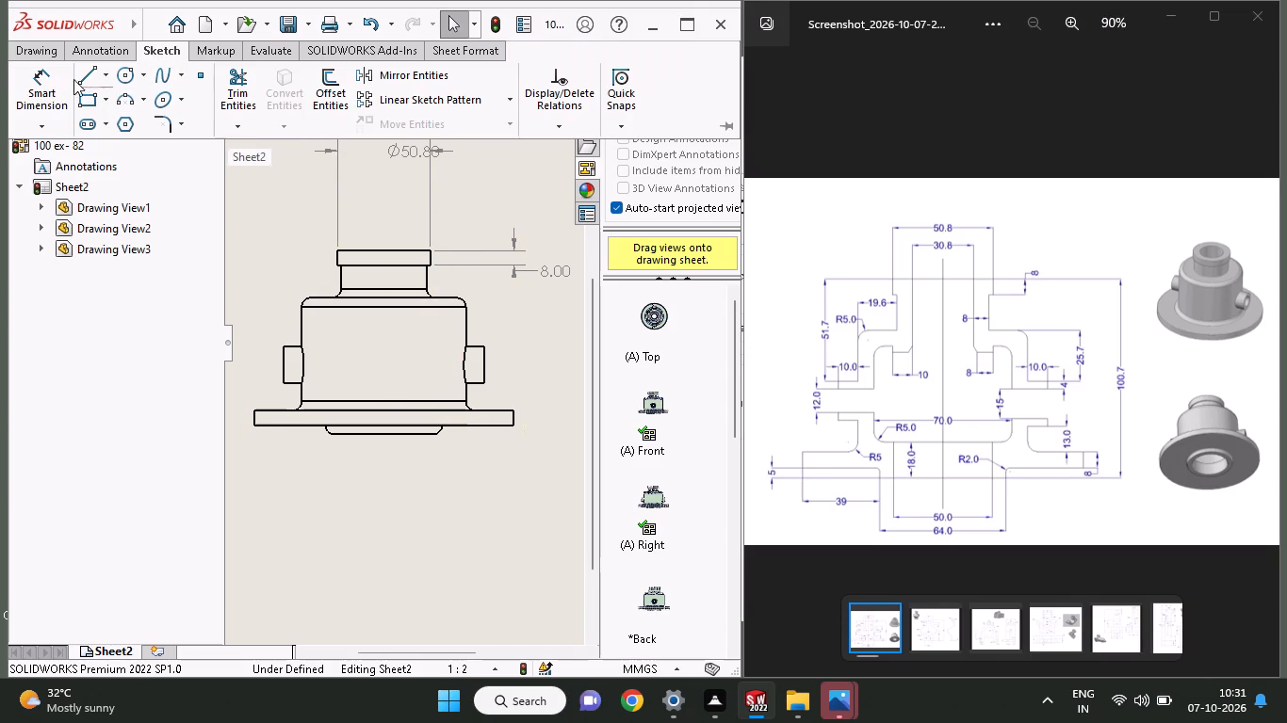
click(50, 84)
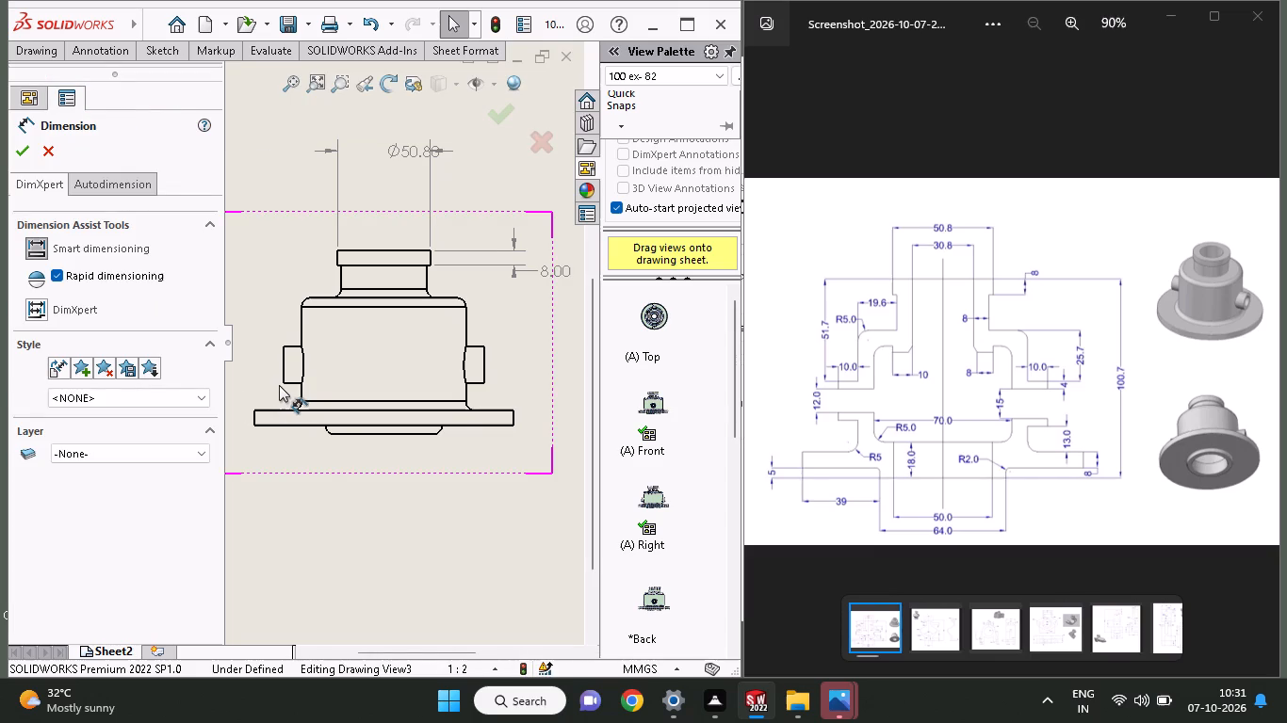
click(282, 381)
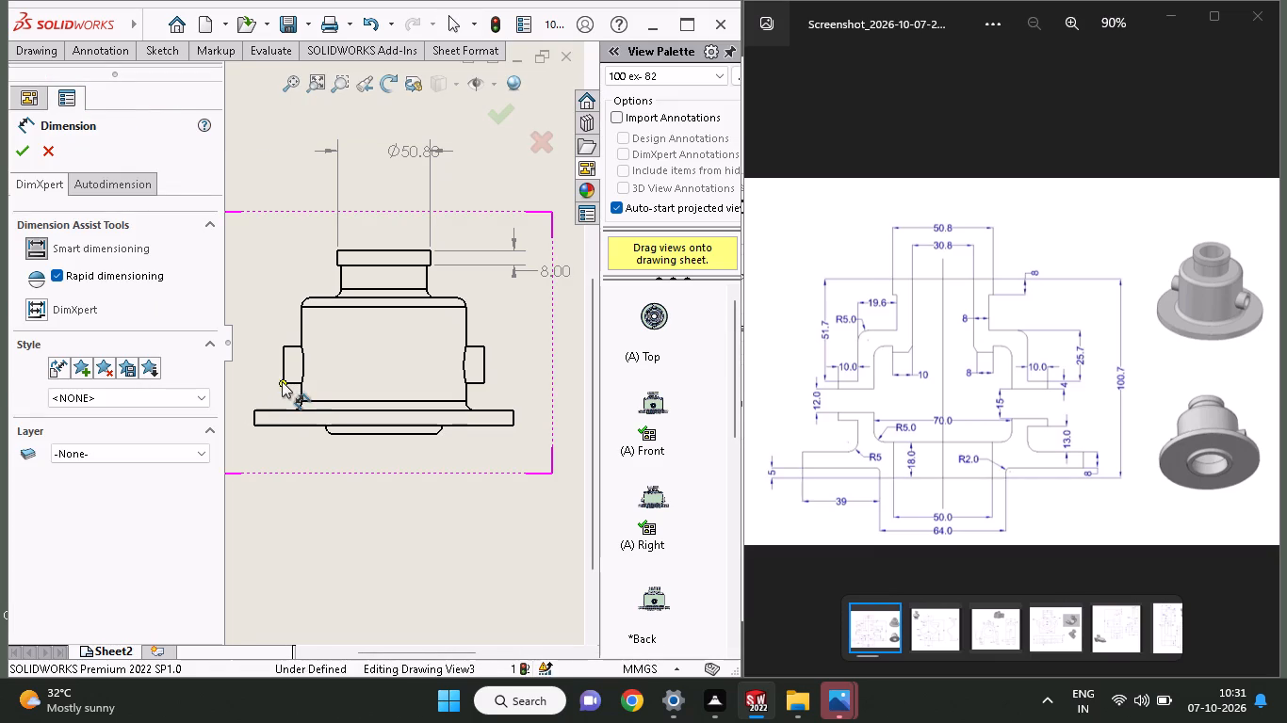
click(284, 344)
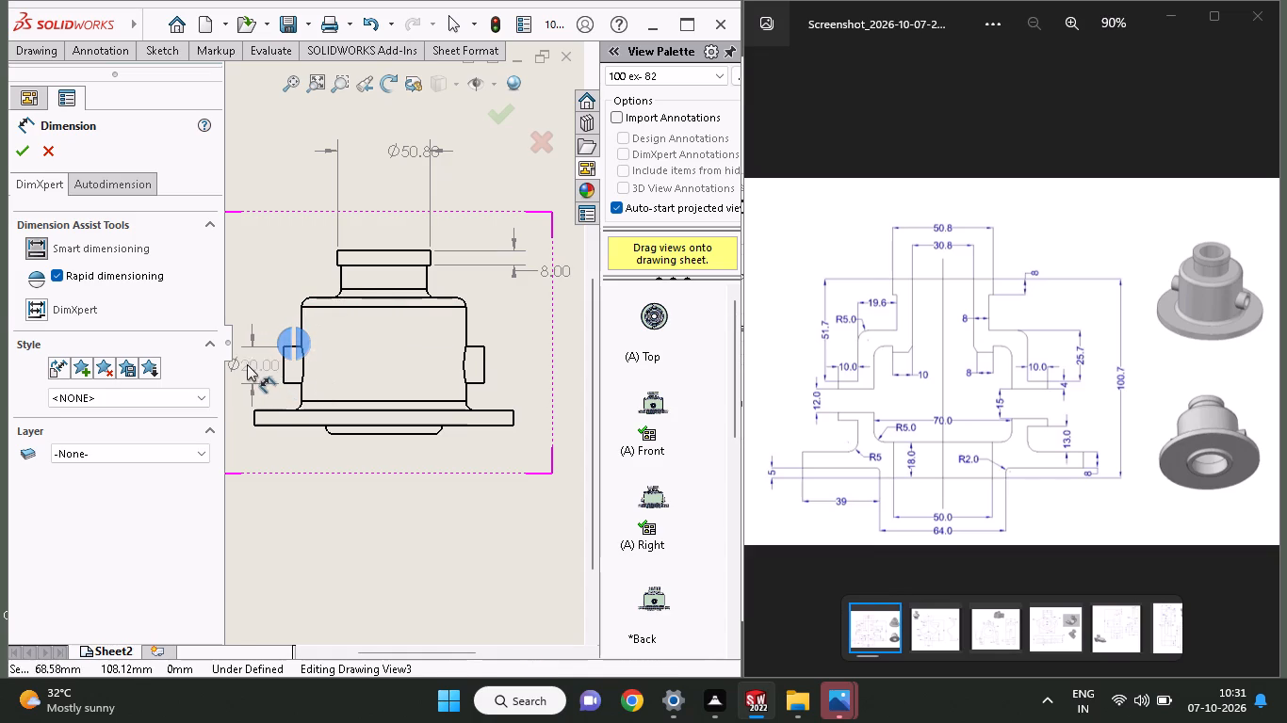
click(244, 364)
click(16, 151)
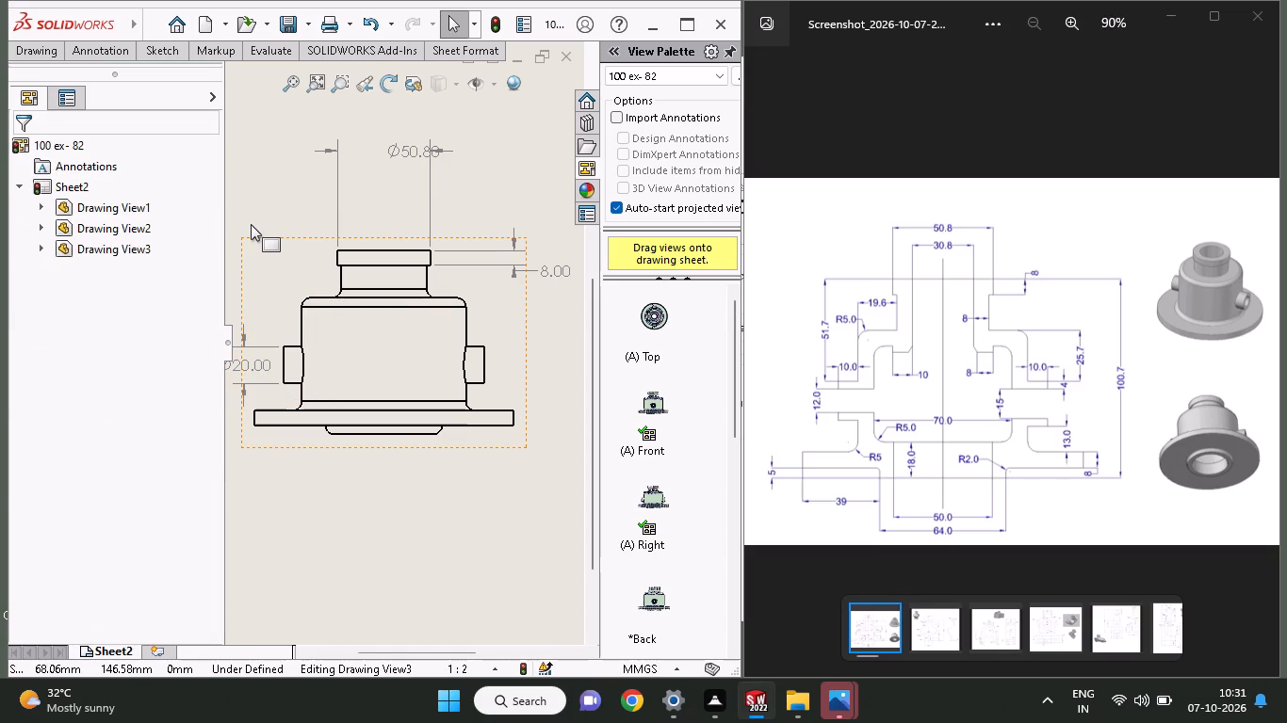
Dimension the thickness of the wide base flange at its right end, placing the dimension beside the Right view.
click(175, 56)
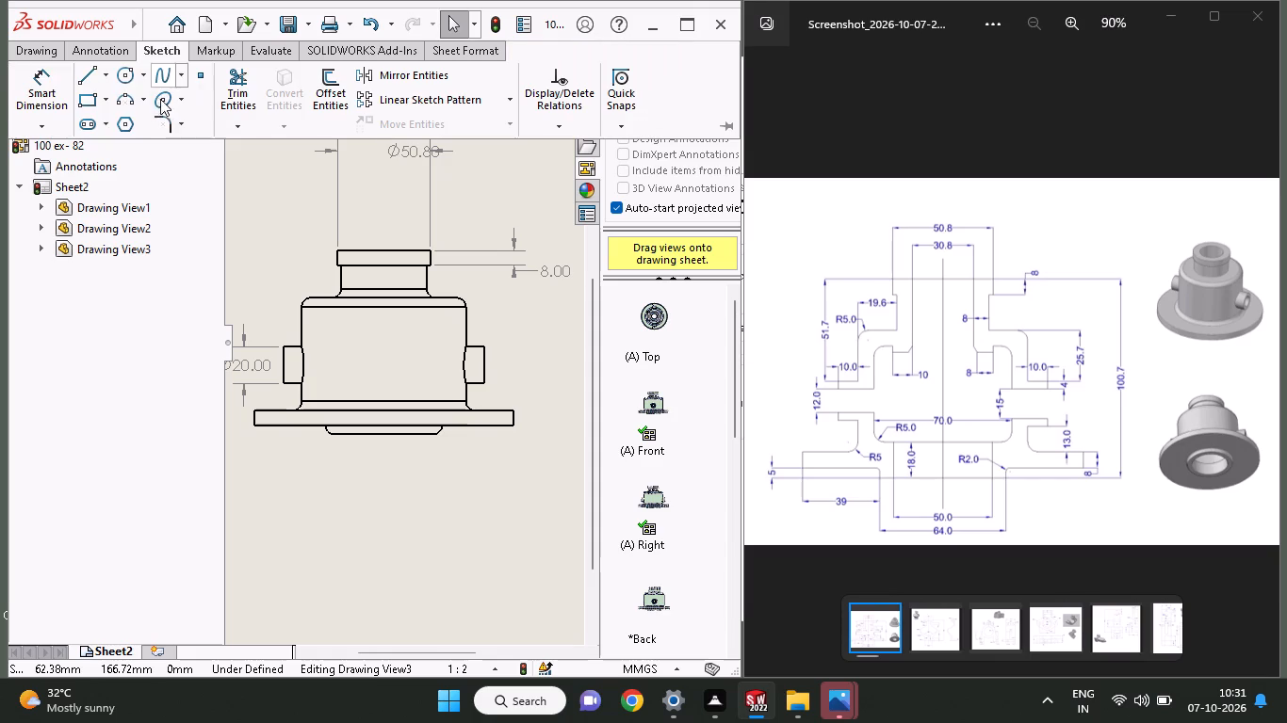
click(30, 88)
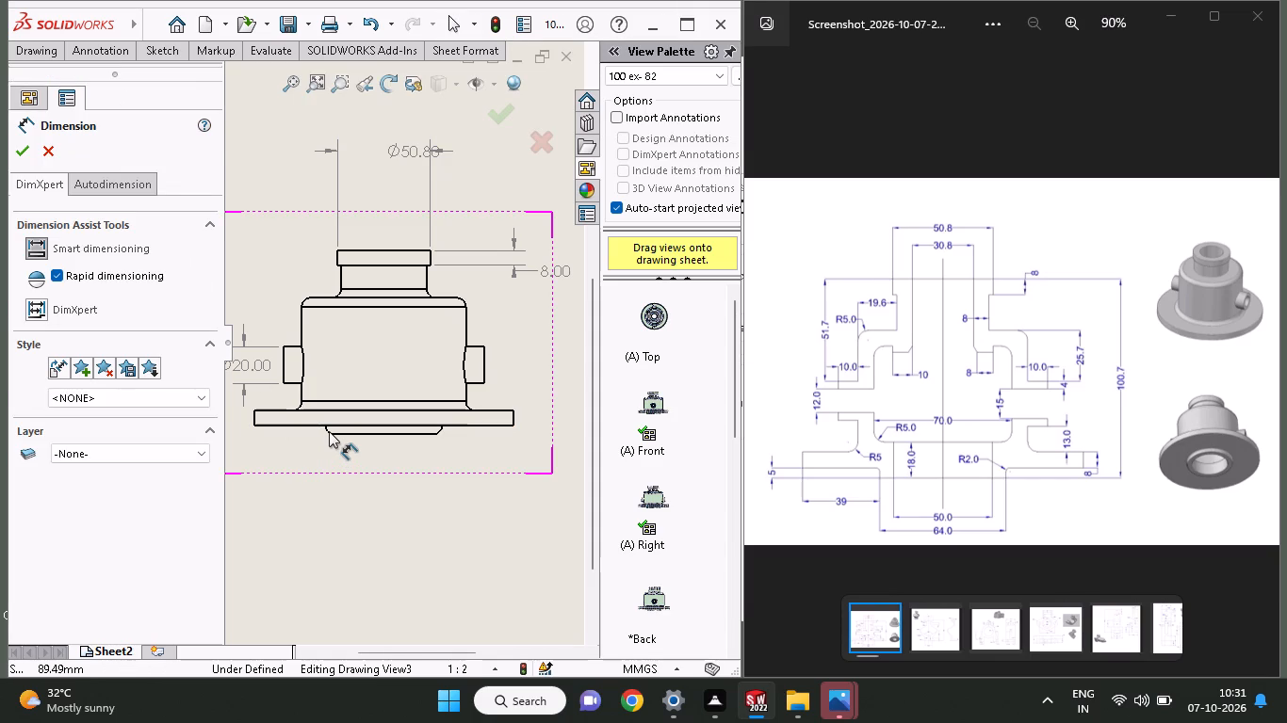
click(513, 426)
click(514, 410)
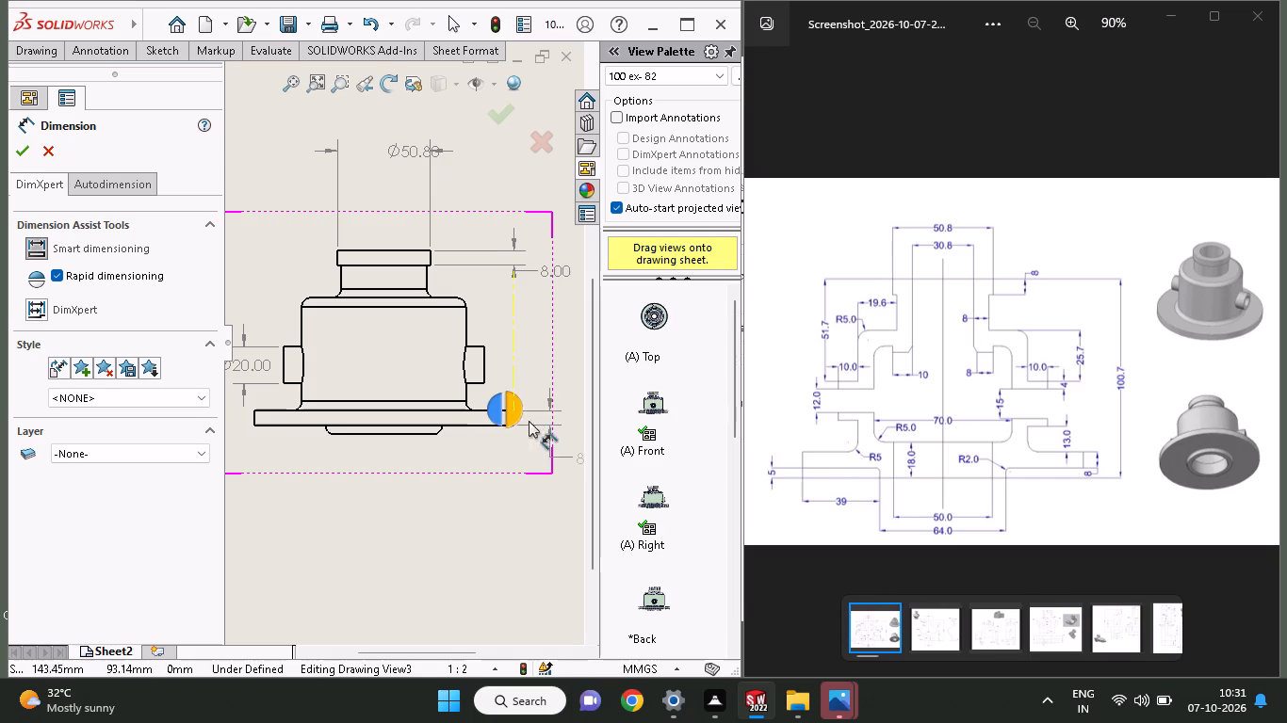
click(570, 422)
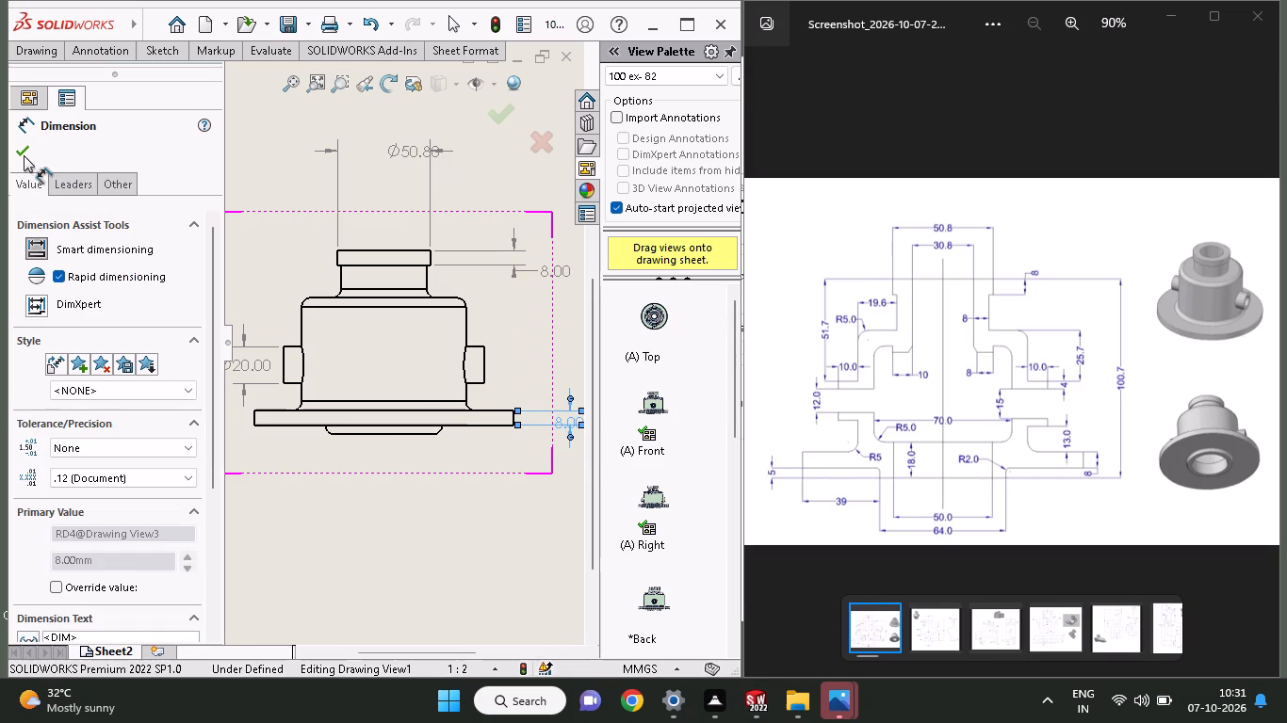
click(17, 151)
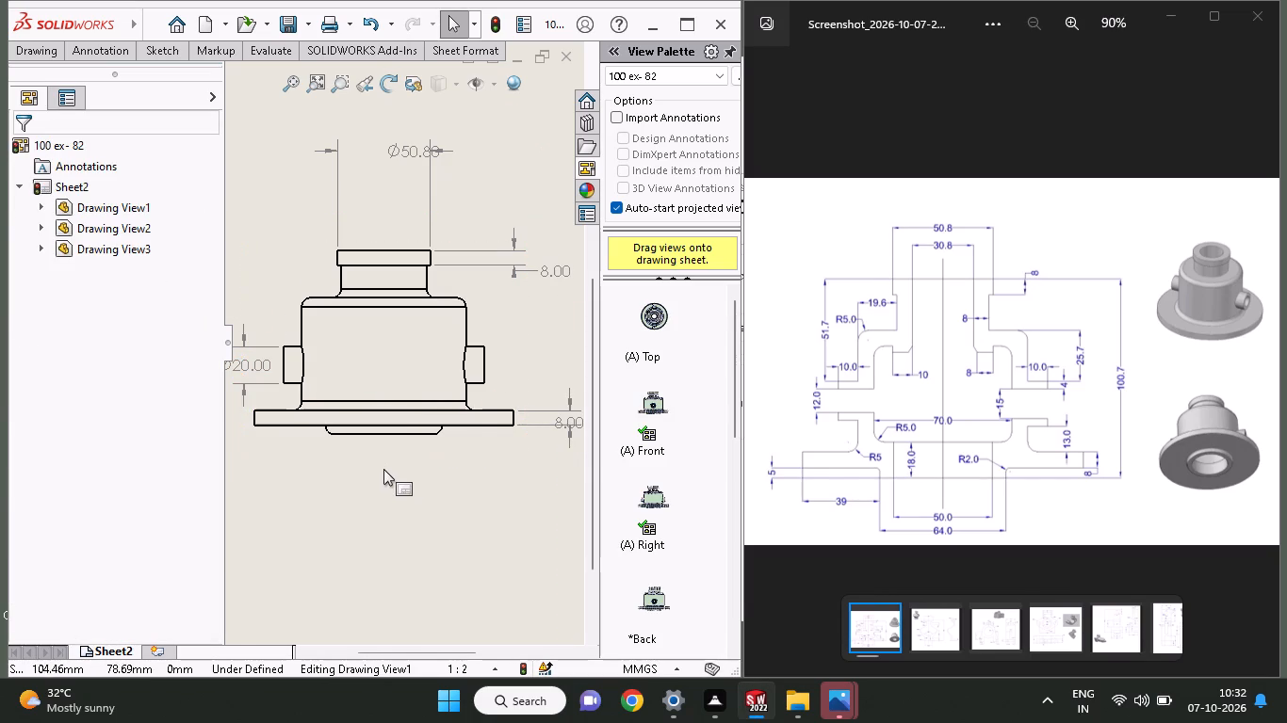
Dimension the width of the bottom boss's flat lower face between its rounded corners, placing the dimension just below the view.
click(436, 435)
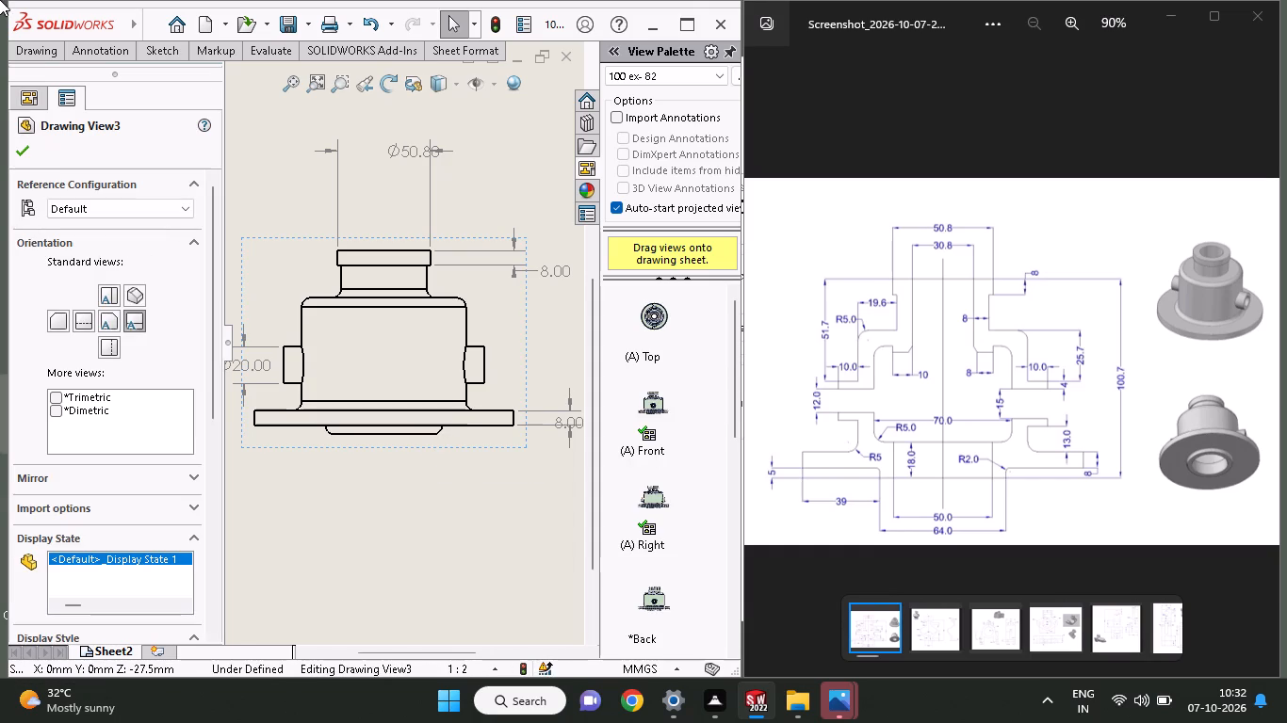
click(346, 582)
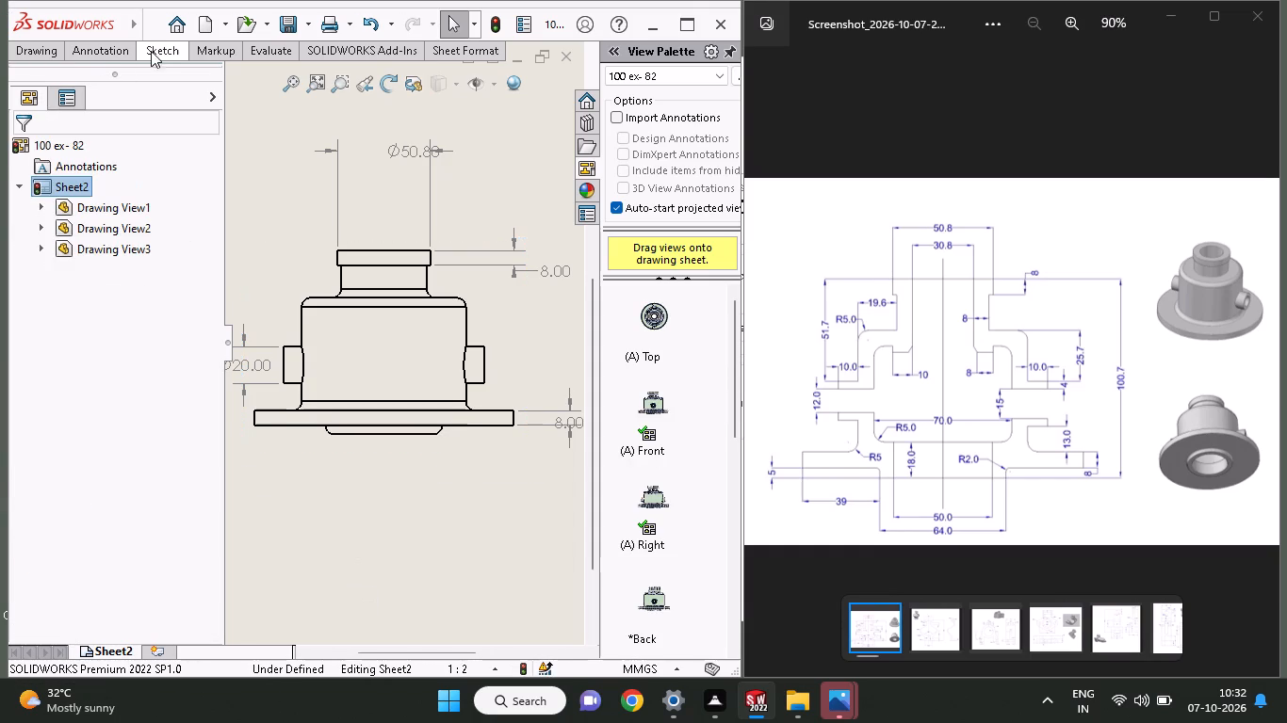
click(157, 52)
click(56, 111)
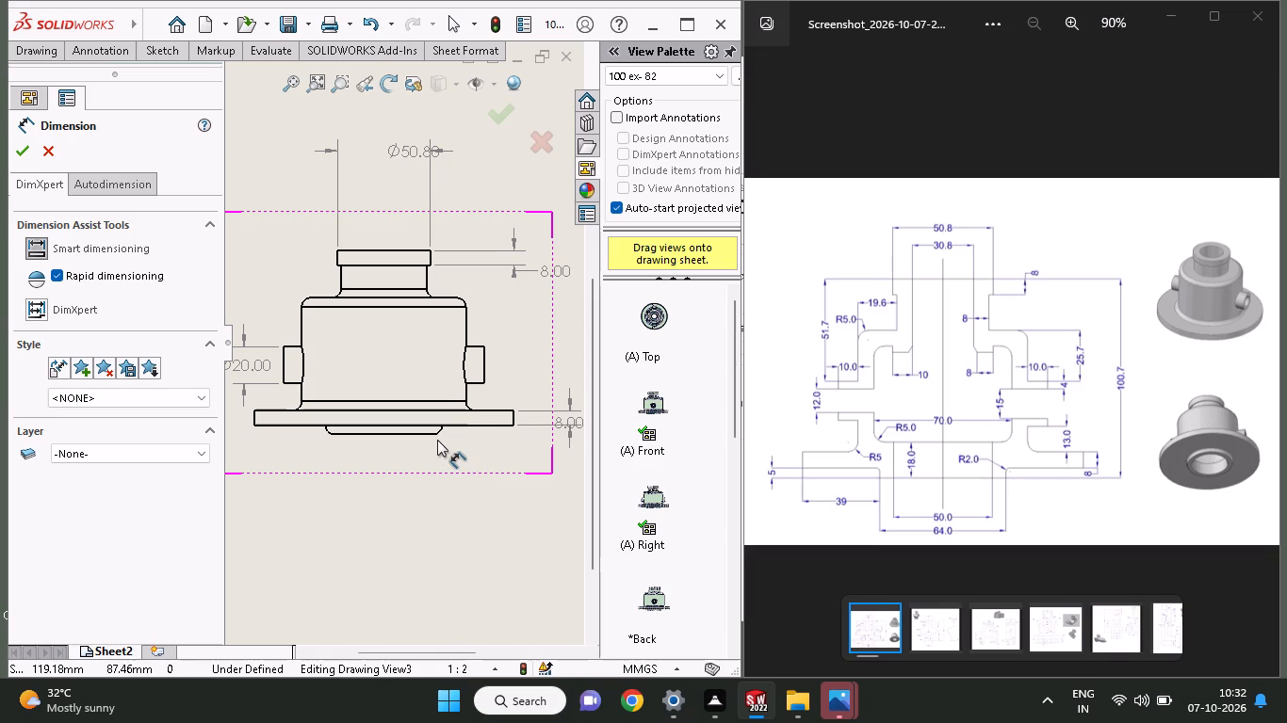
click(437, 434)
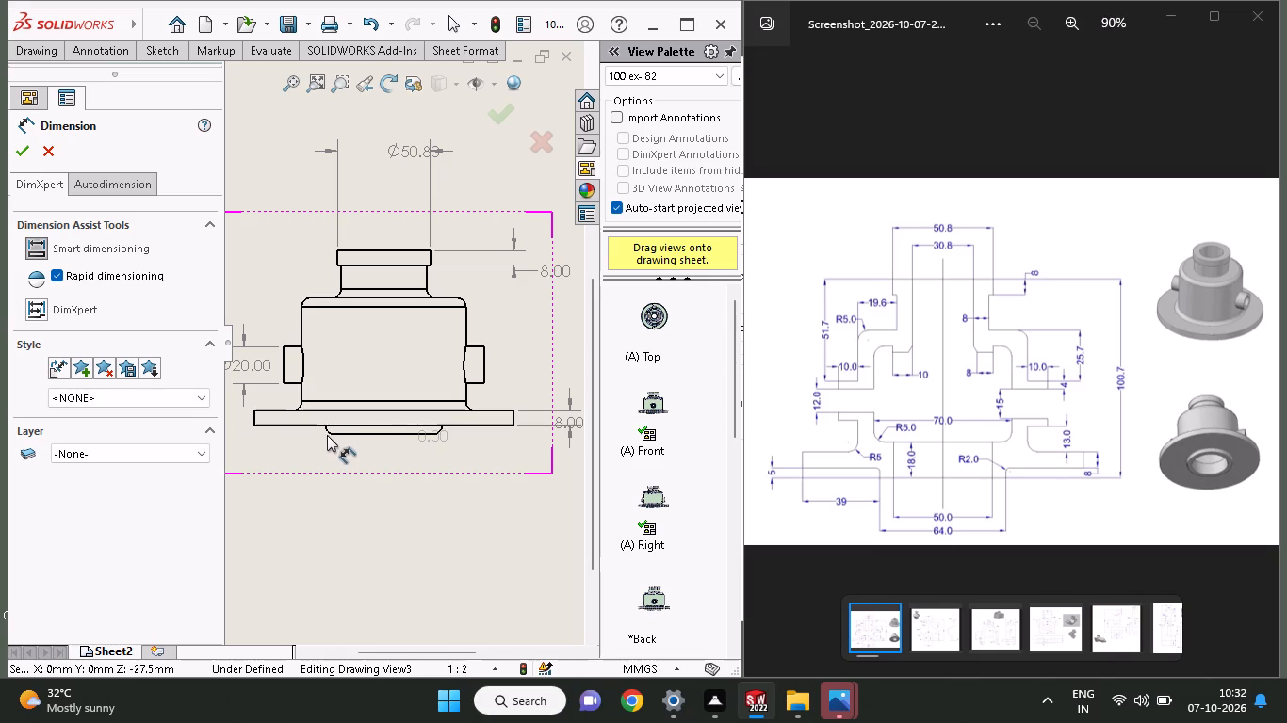
click(333, 435)
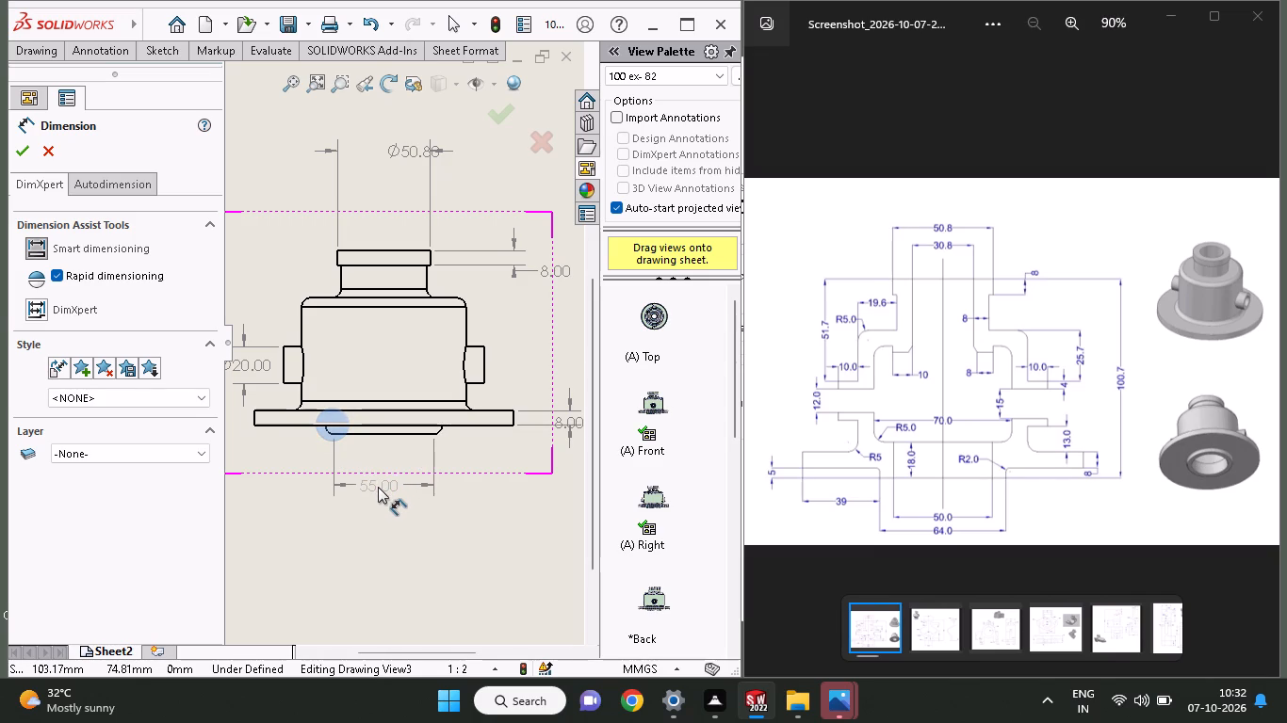
click(384, 461)
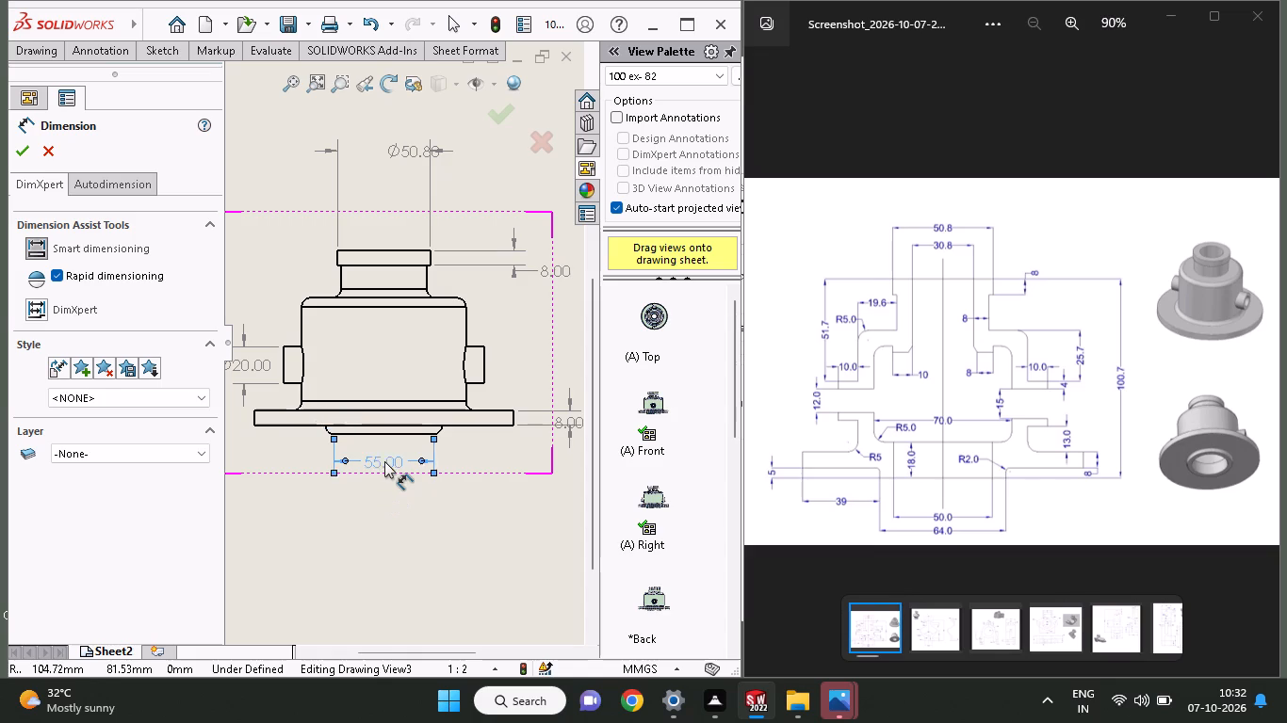
click(14, 156)
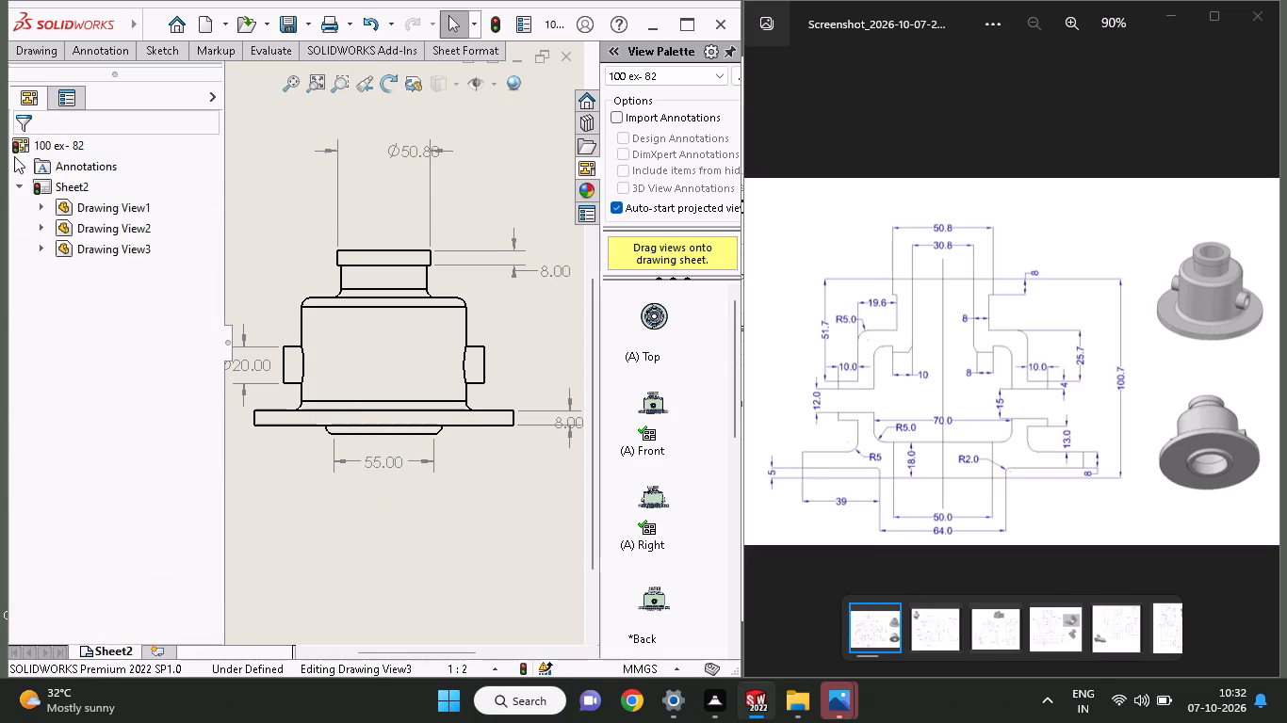
Dimension the full width of the bottom boss where it meets the flange, placing it below the flat-face width dimension.
click(175, 49)
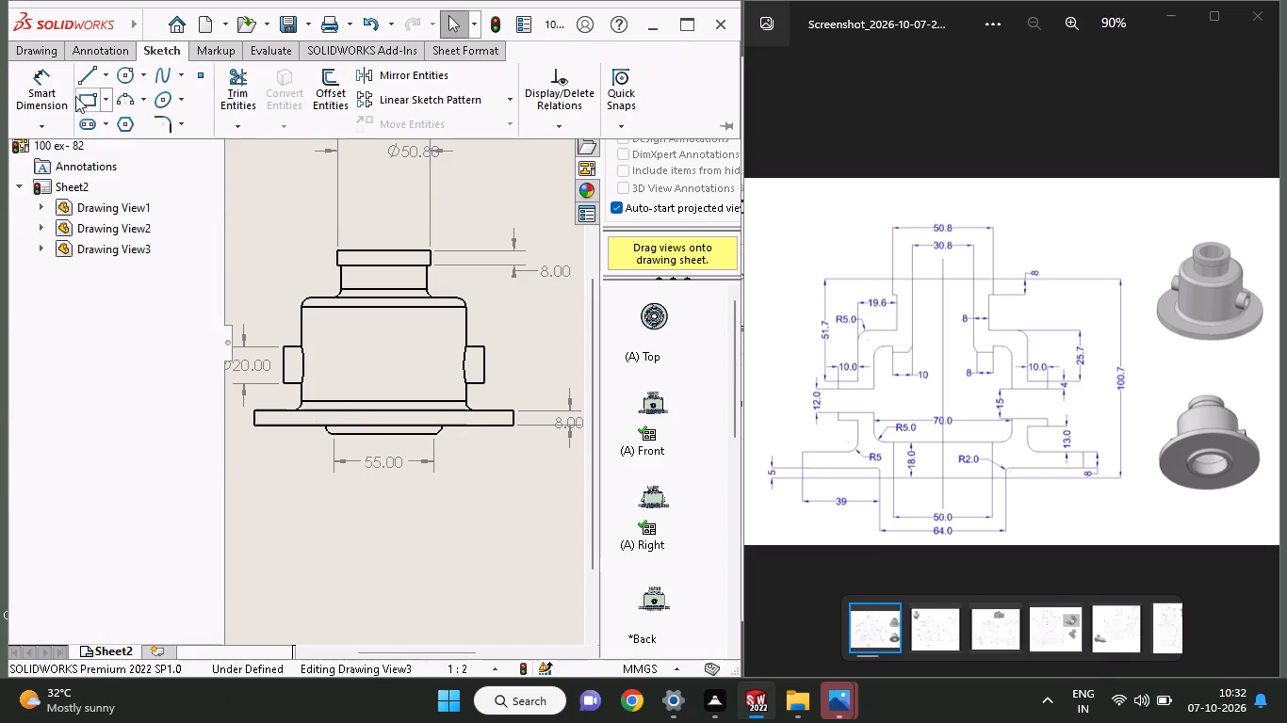
click(58, 98)
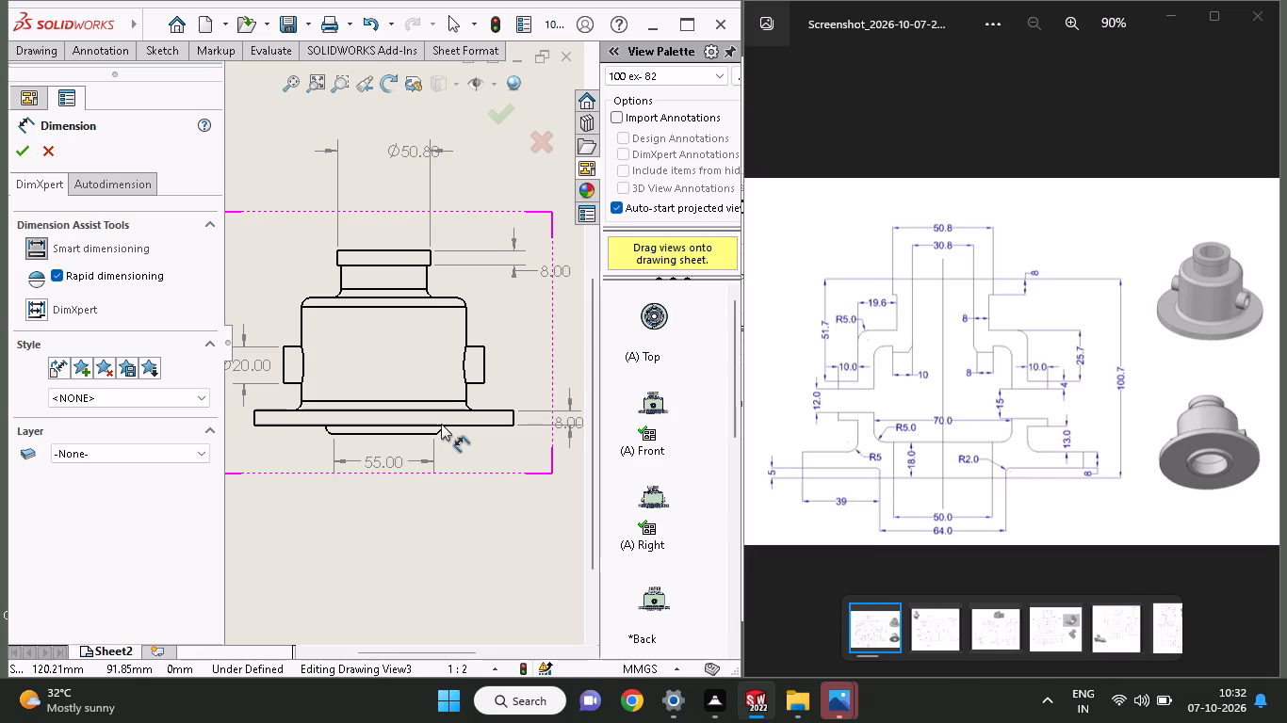
click(442, 428)
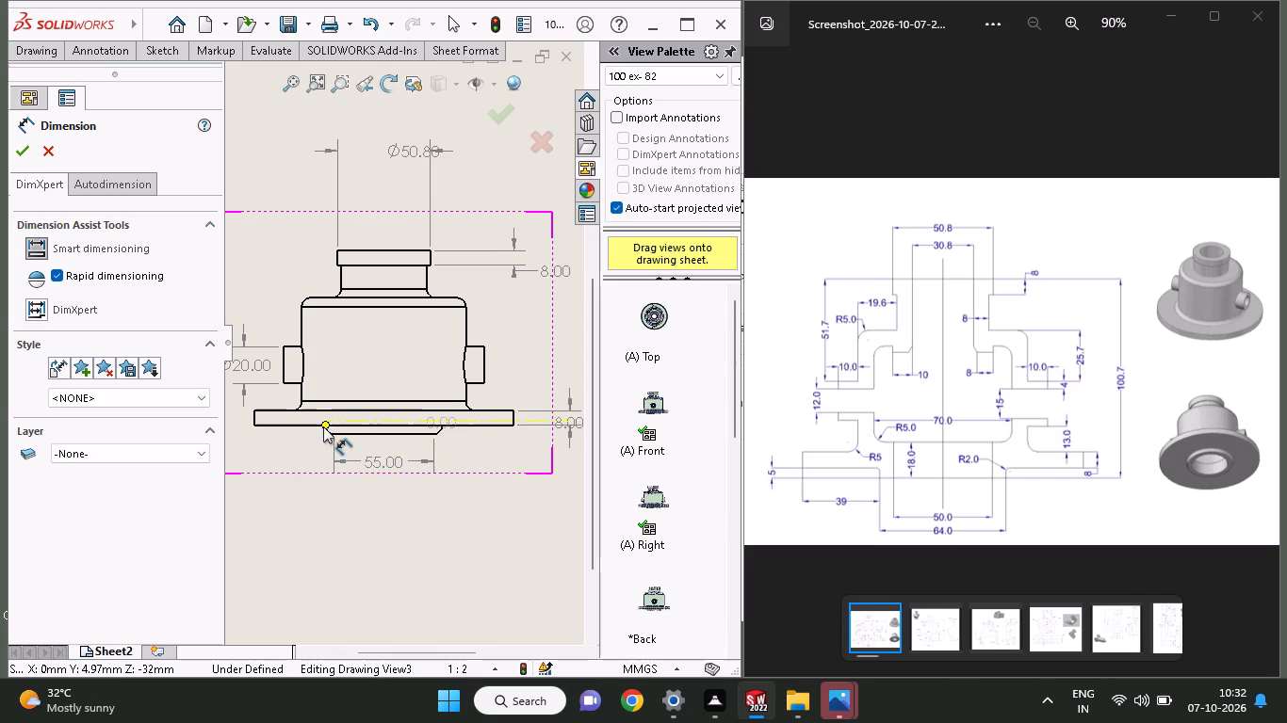
click(323, 426)
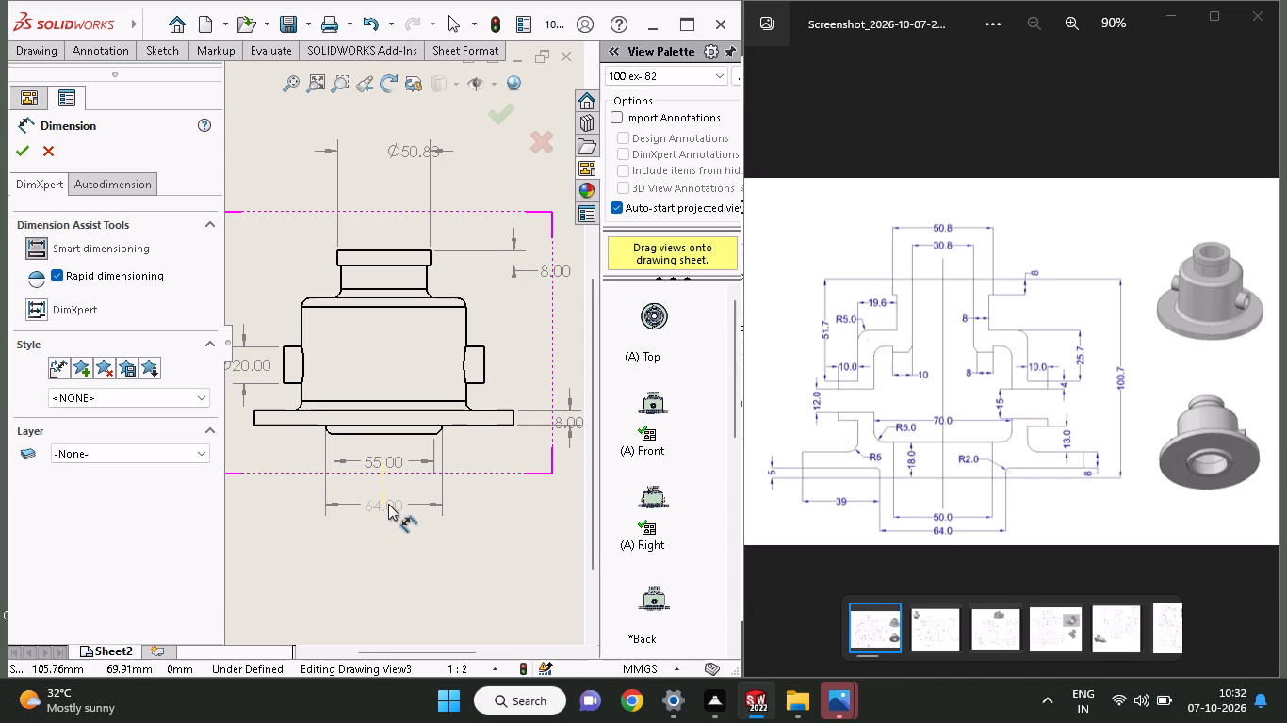
click(387, 493)
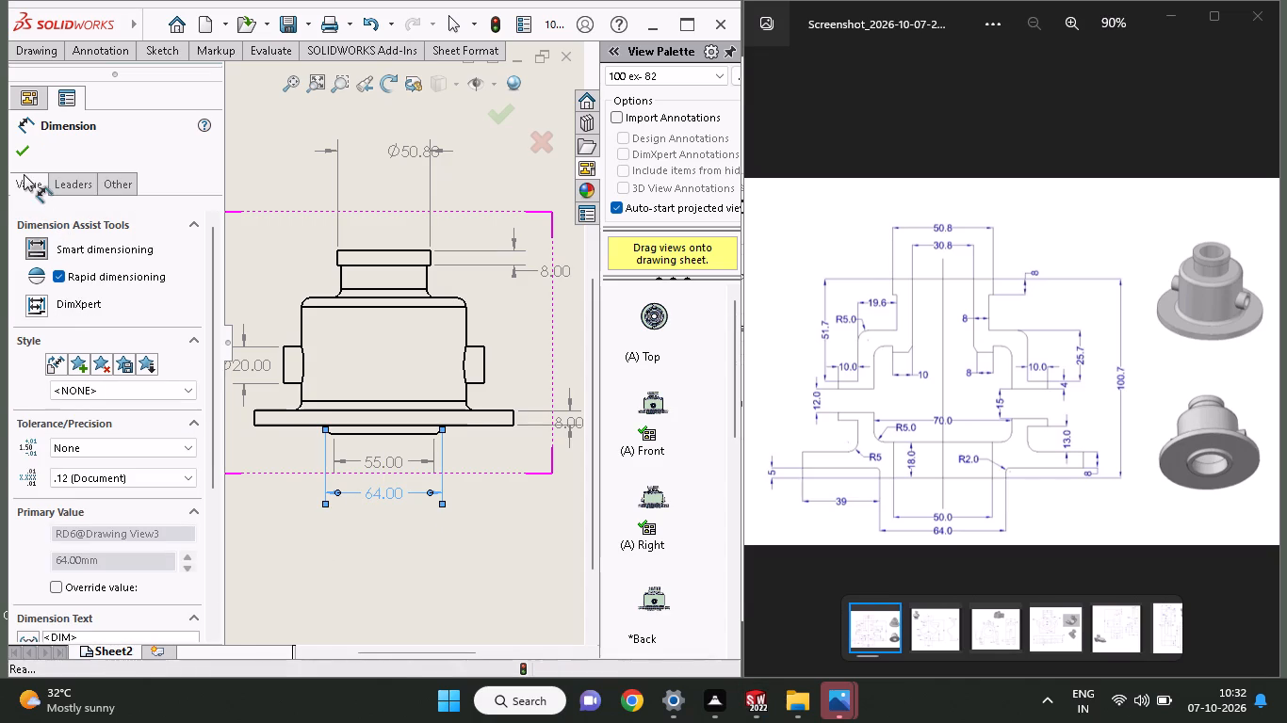
click(24, 159)
click(18, 146)
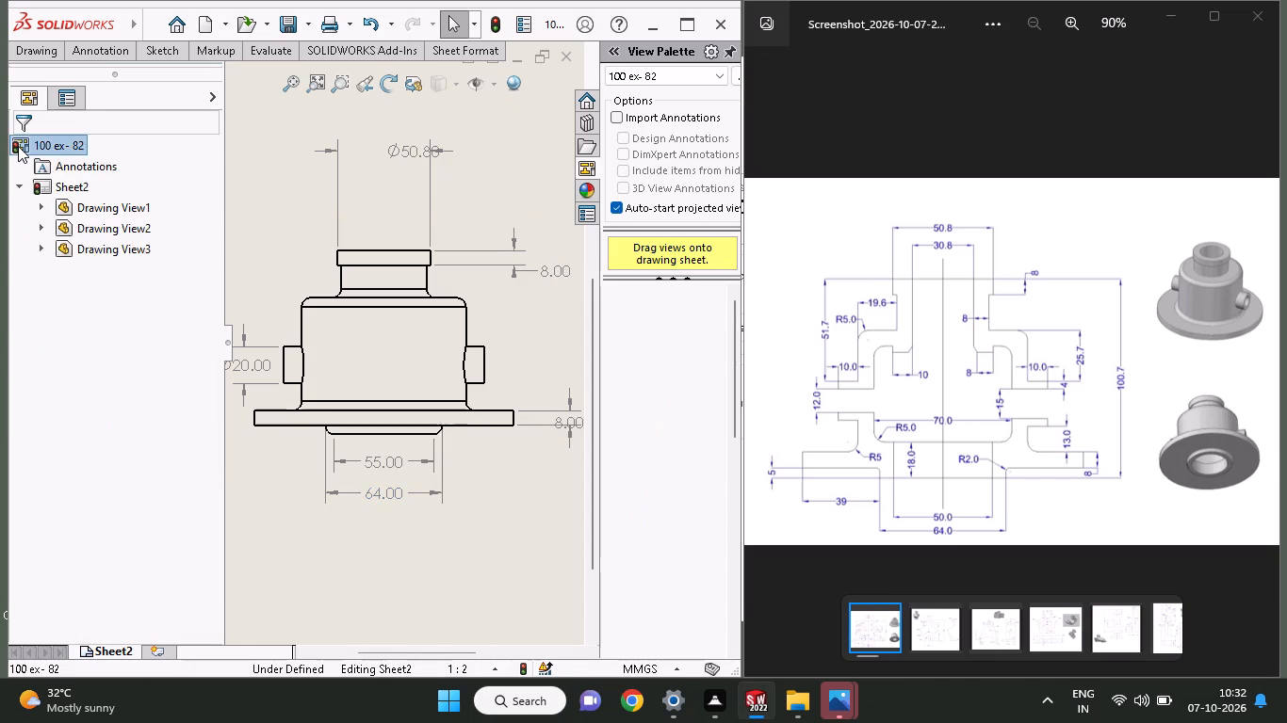
click(272, 192)
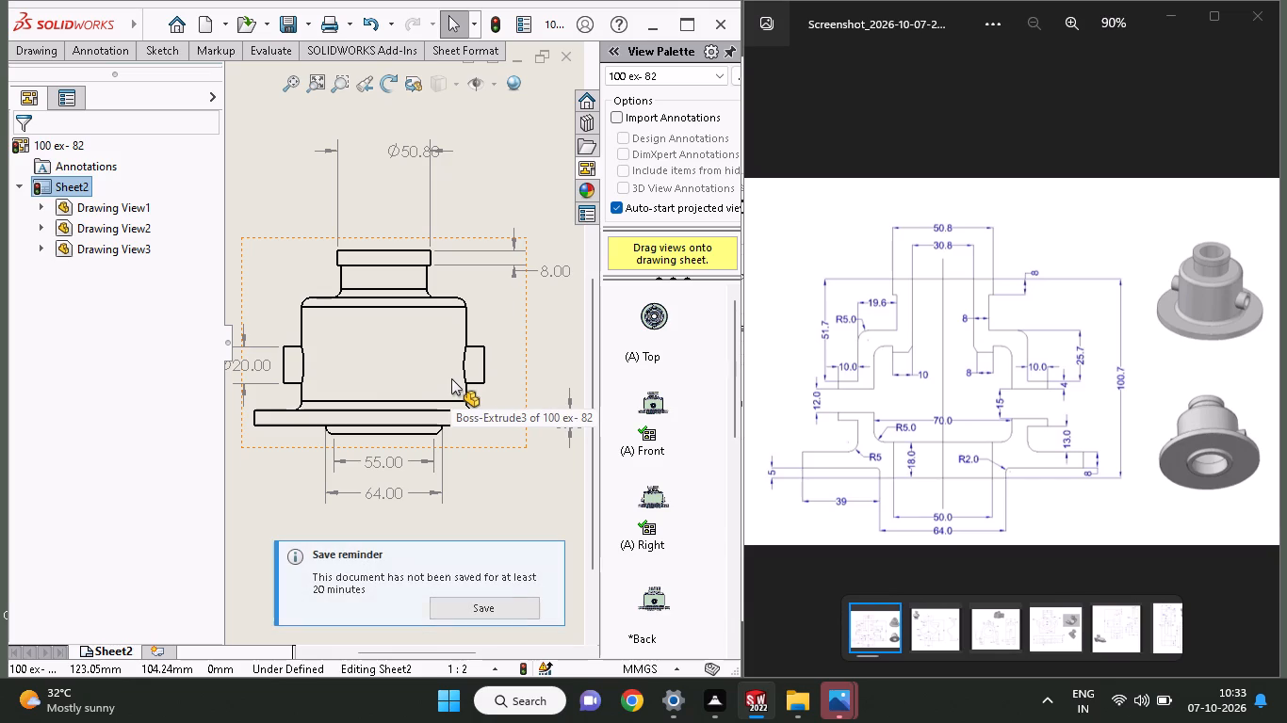
Dimension the horizontal offset between the left edges of the neck and the main body, placing it beside the neck.
click(156, 52)
click(53, 89)
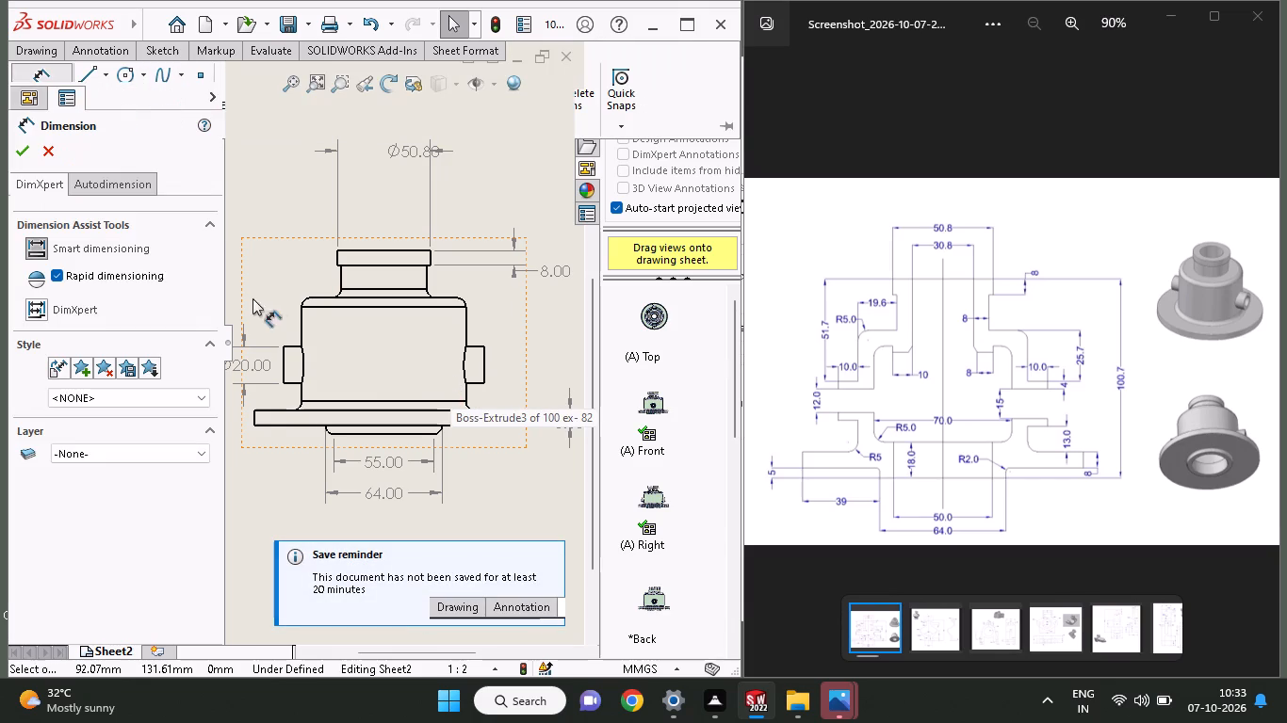
click(341, 275)
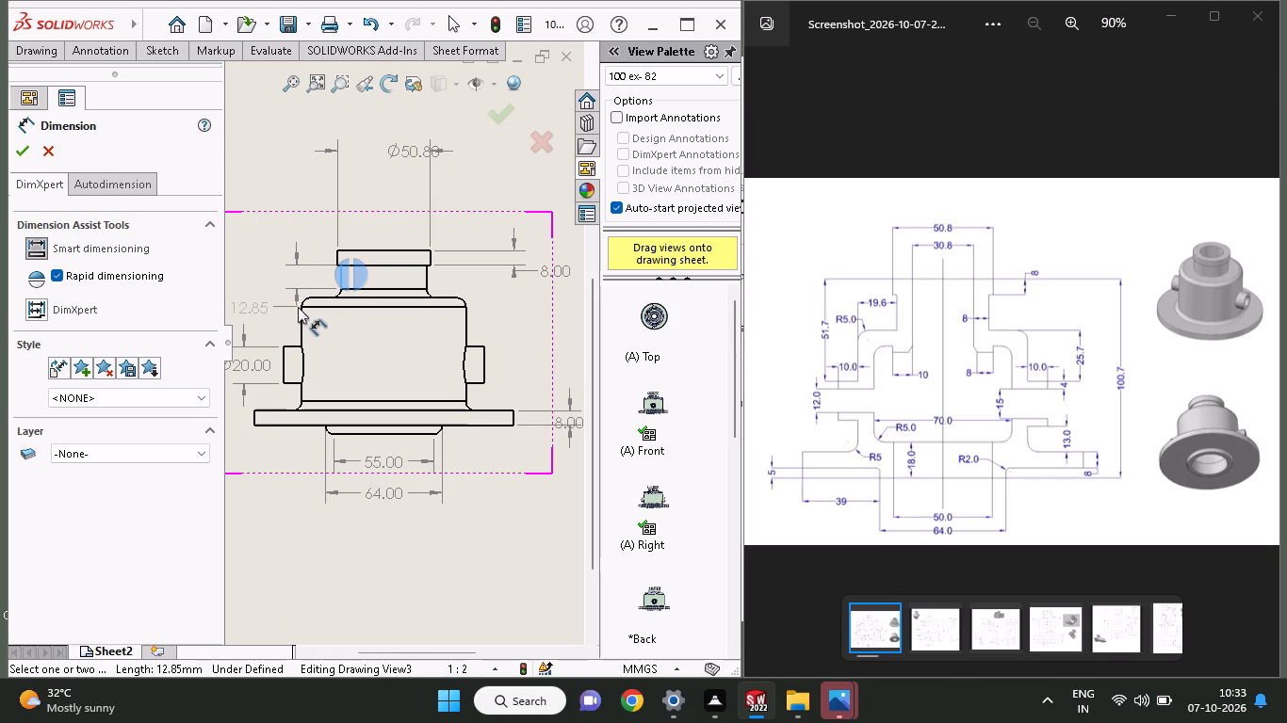
click(299, 307)
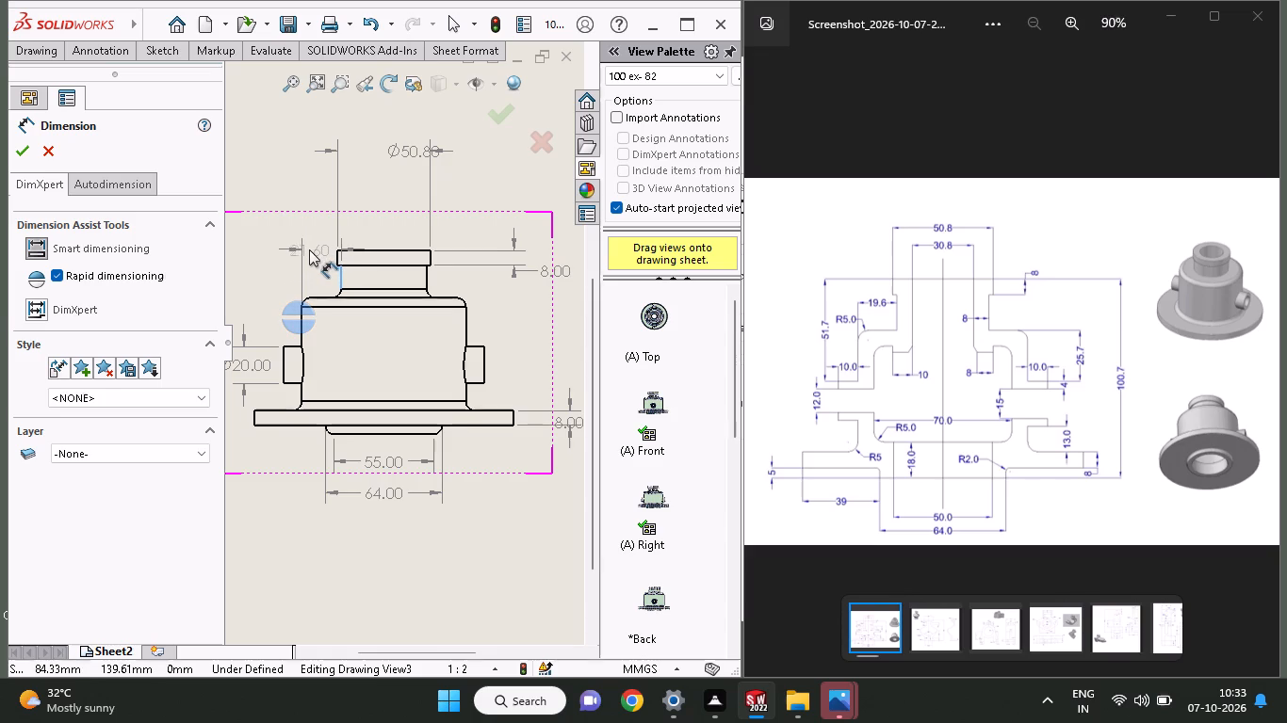
click(293, 271)
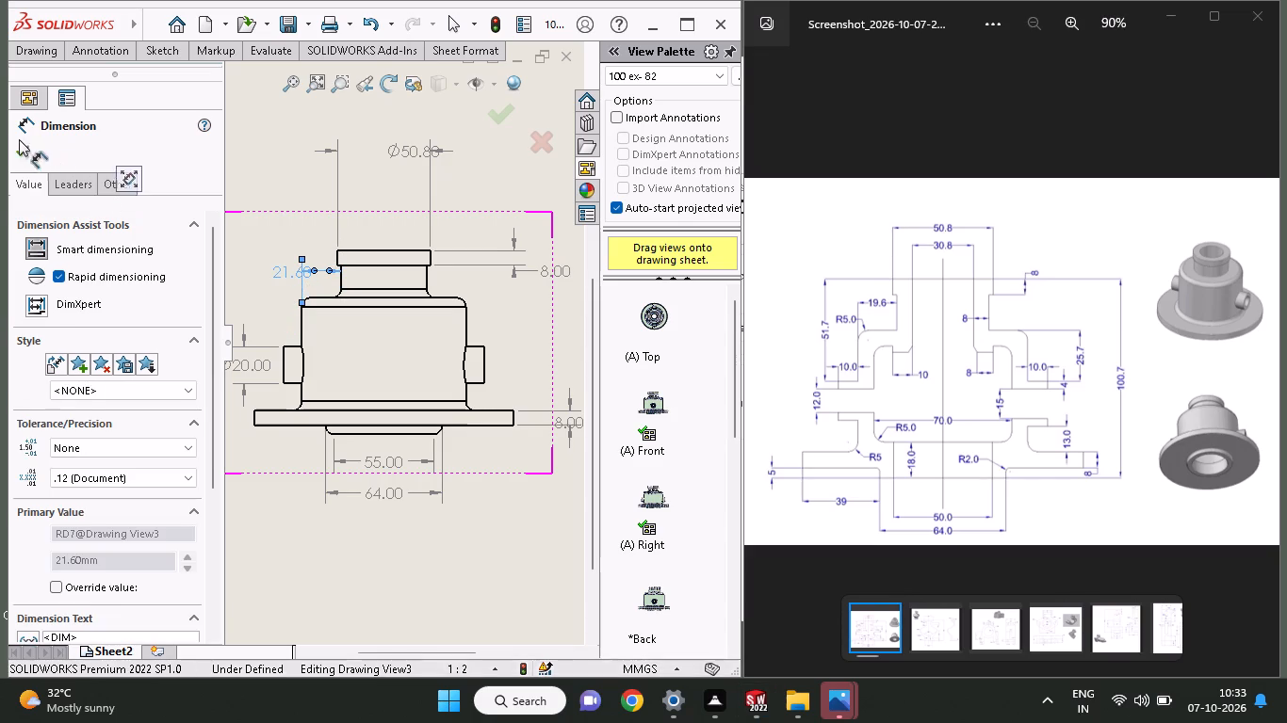
click(22, 153)
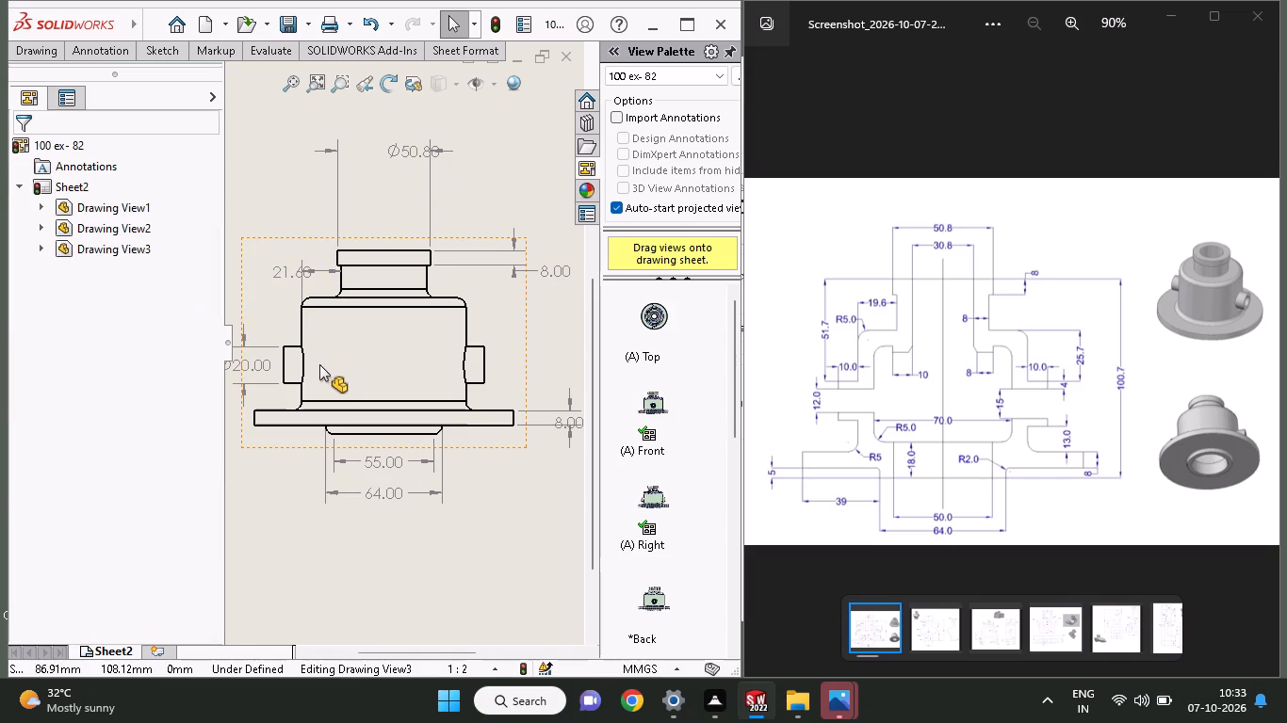
scroll(430, 416, down, 1)
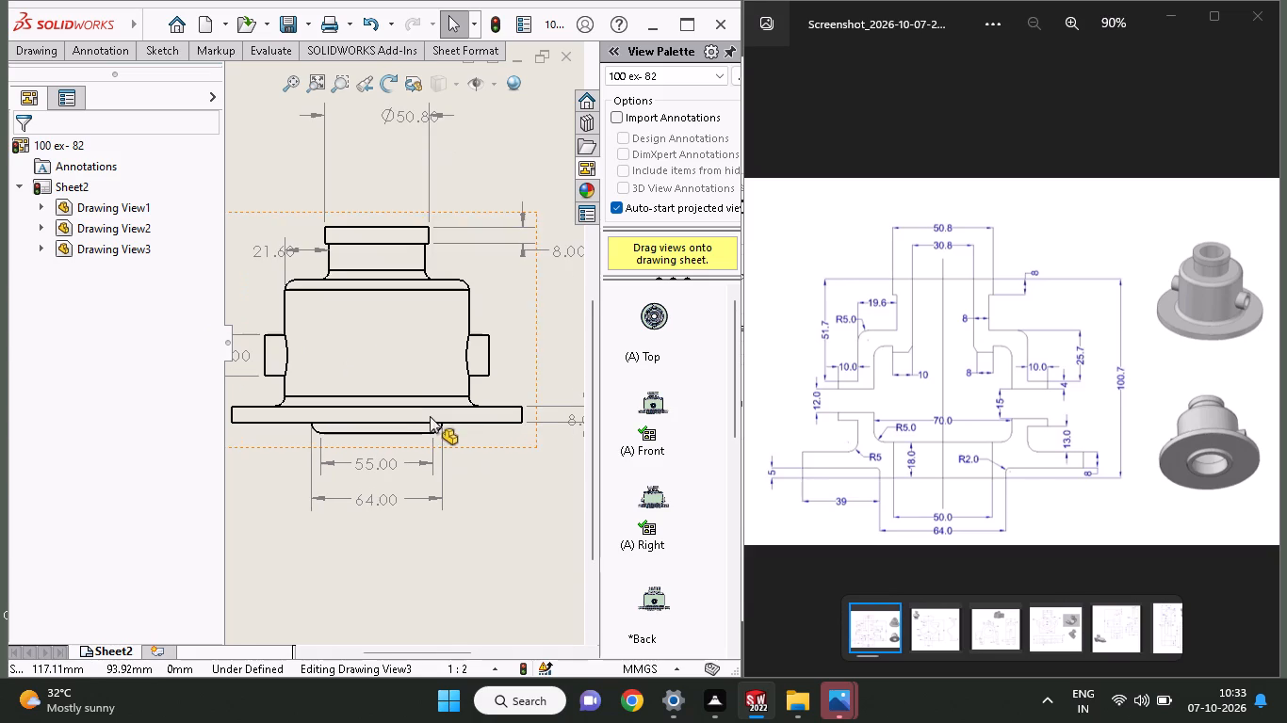
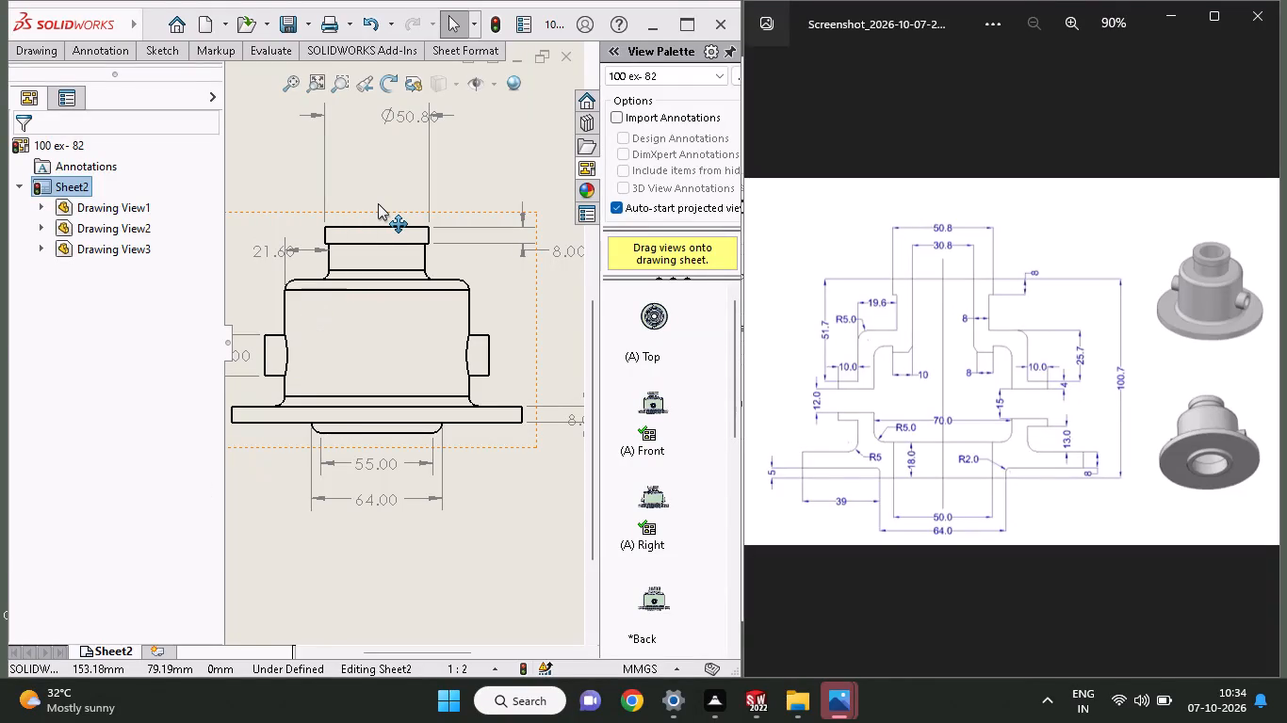
Save the drawing in the Documents folder as 100 ex- 82 in Adobe Portable Document Format (*.pdf).
scroll(502, 290, up, 1)
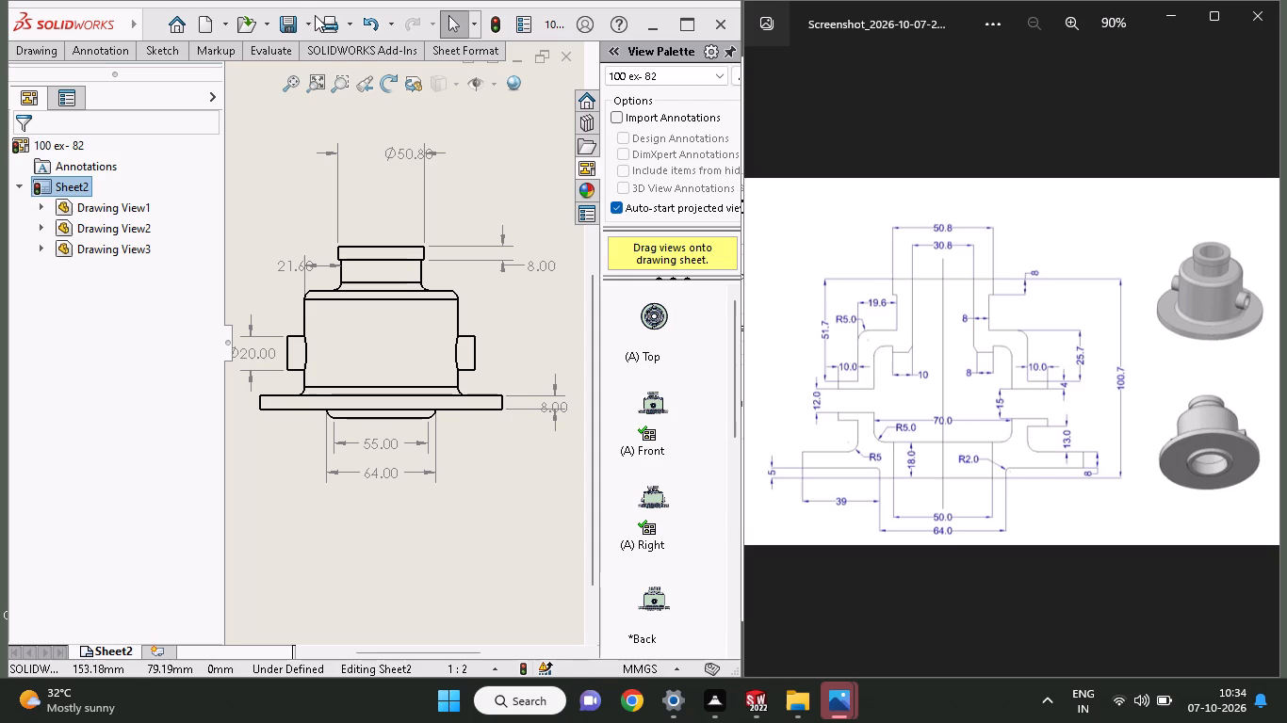
click(288, 29)
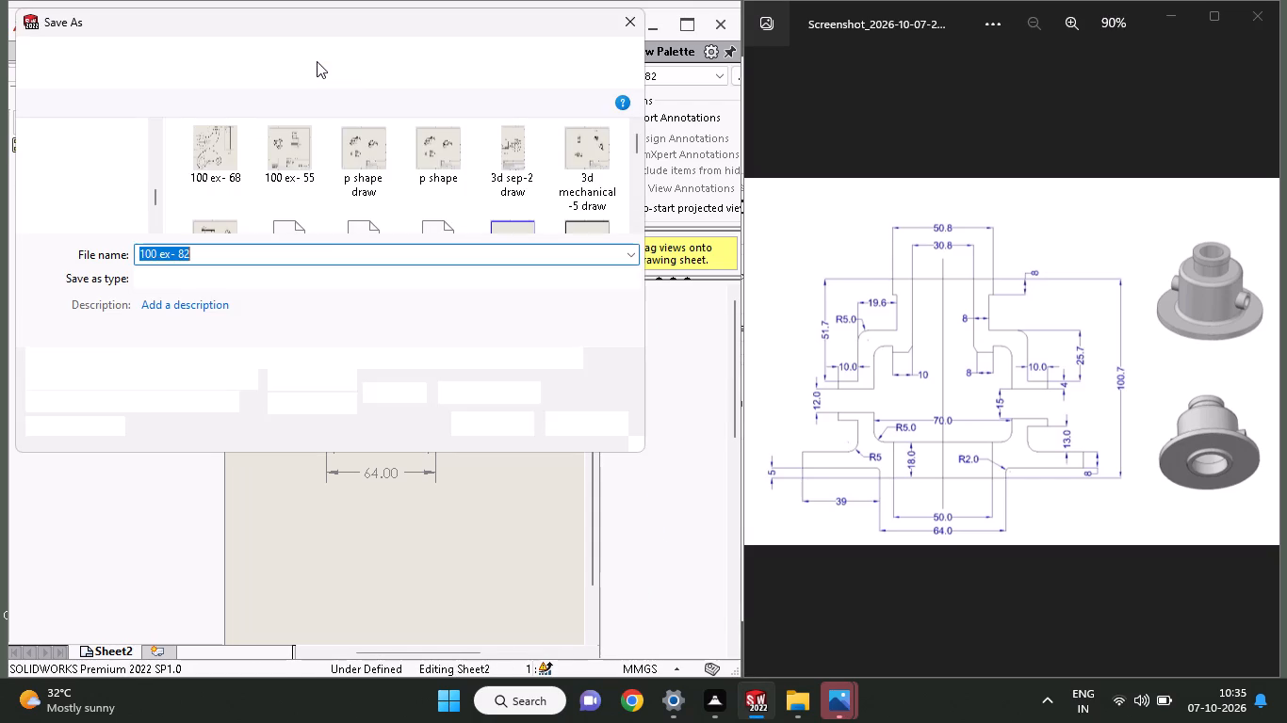
click(298, 274)
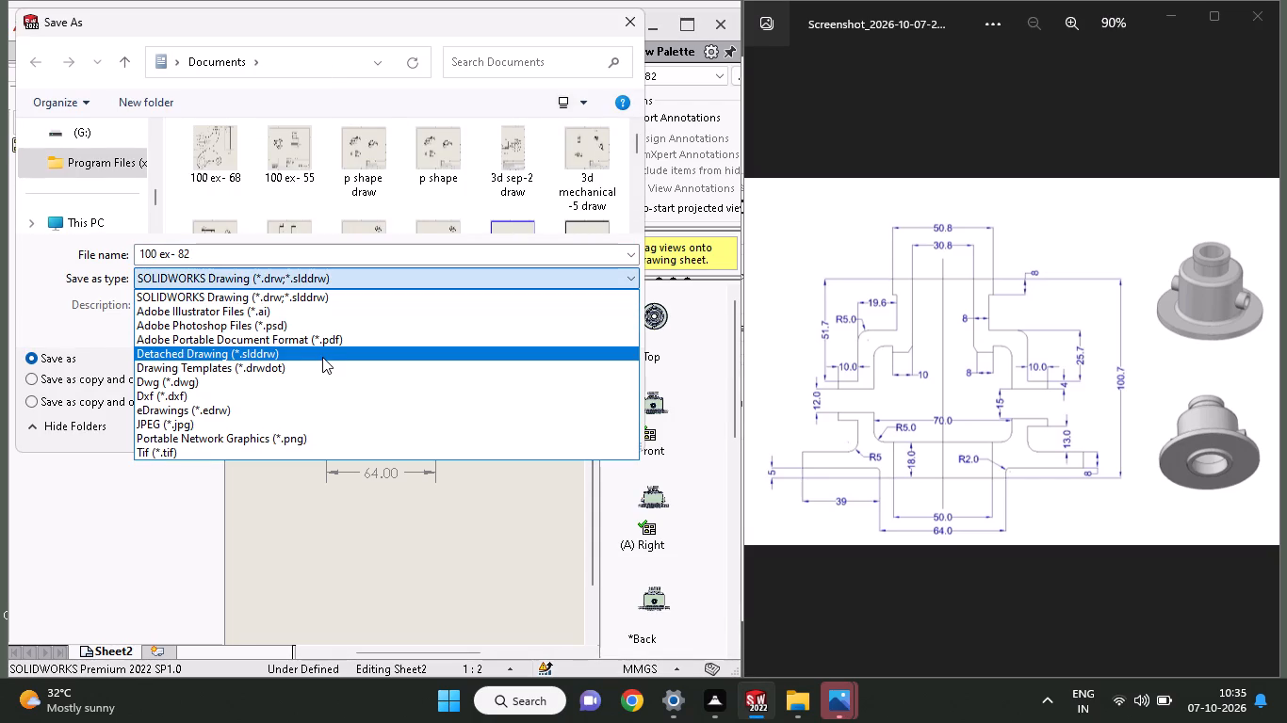